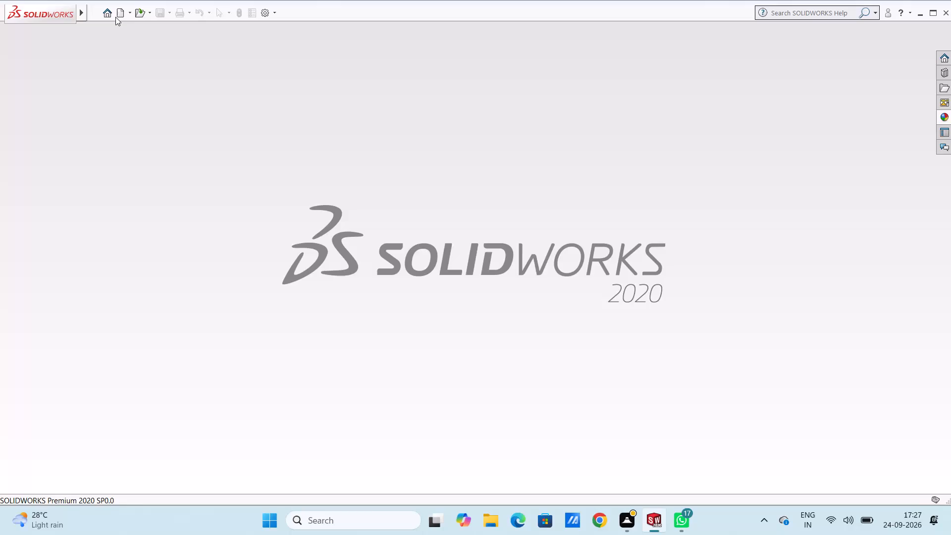
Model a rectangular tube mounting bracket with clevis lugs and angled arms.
Create a new part document.
left_click(118, 13)
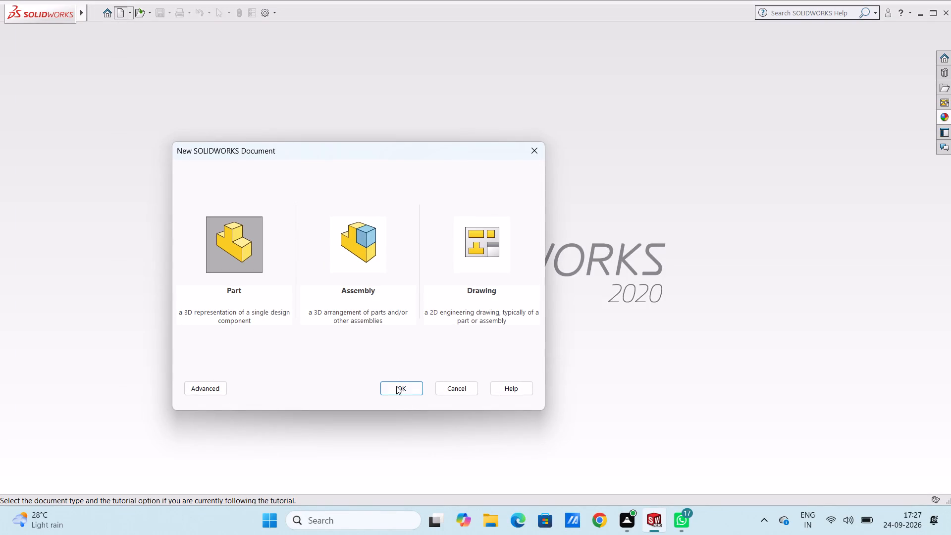
left_click(396, 386)
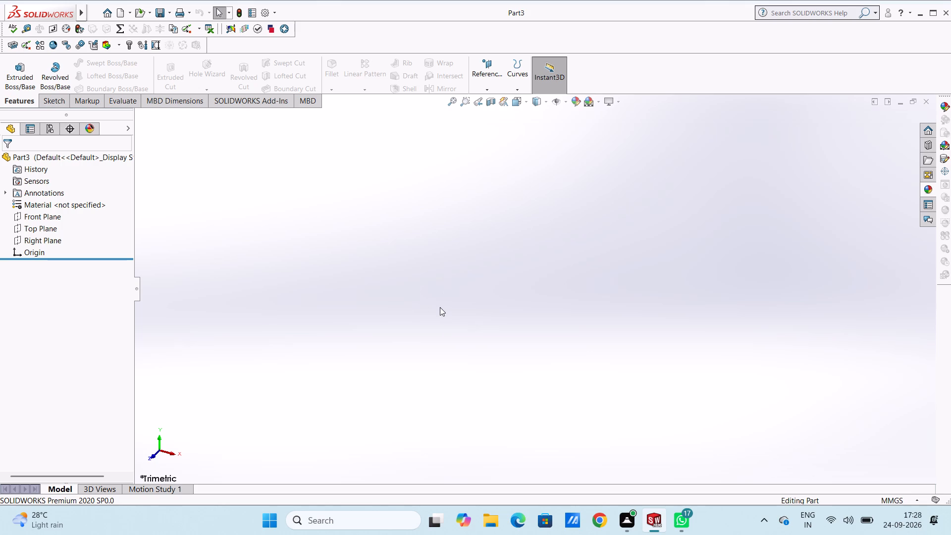
On the Front Plane, sketch a center rectangle at the origin, 90 mm high and 100 mm wide.
left_click(48, 219)
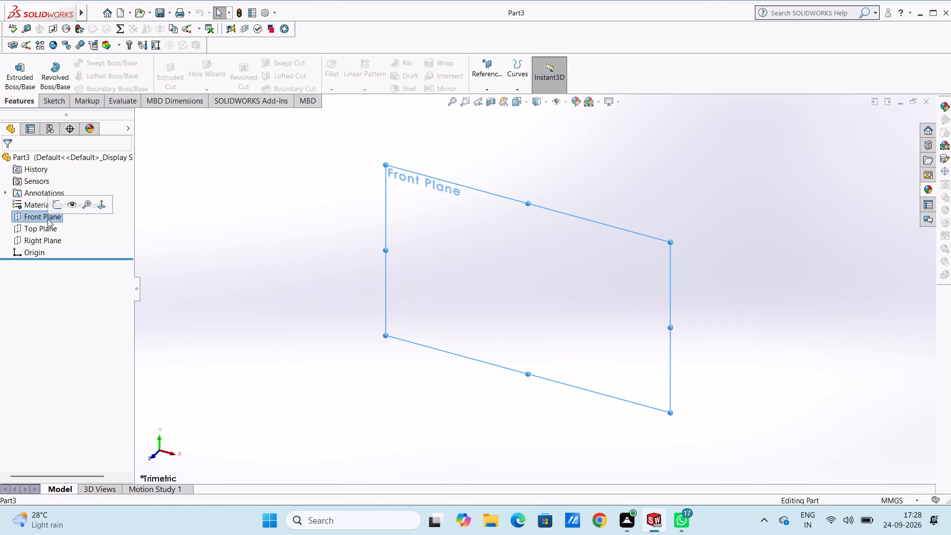
left_click(53, 207)
left_click(194, 206)
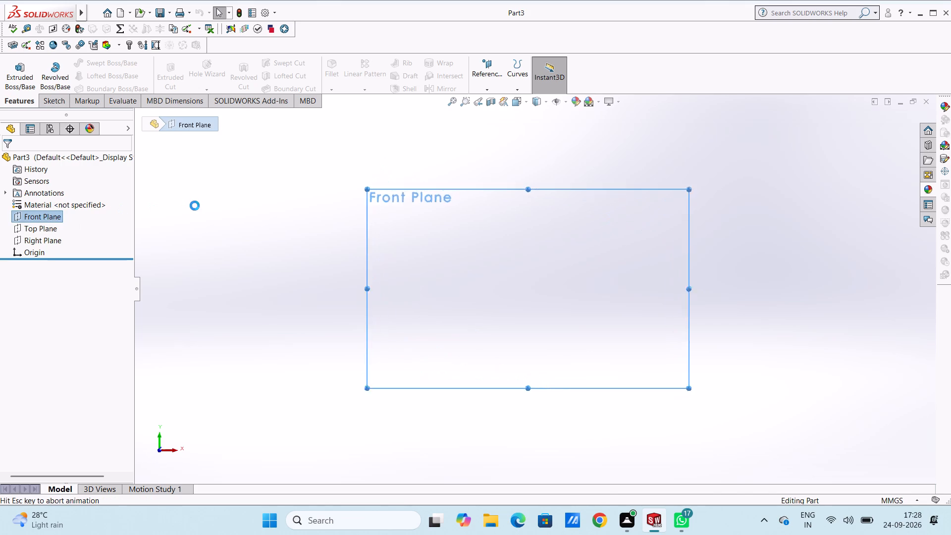
left_click(104, 74)
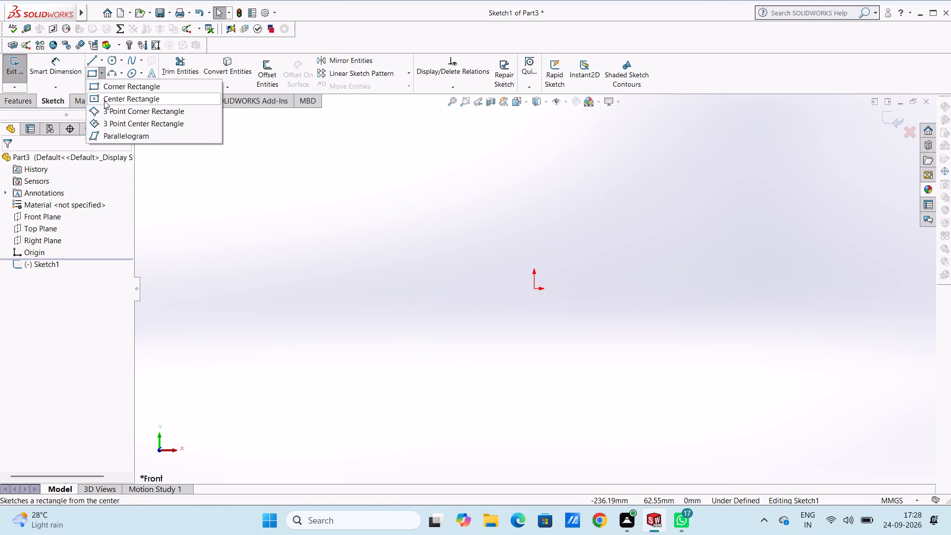
left_click(104, 101)
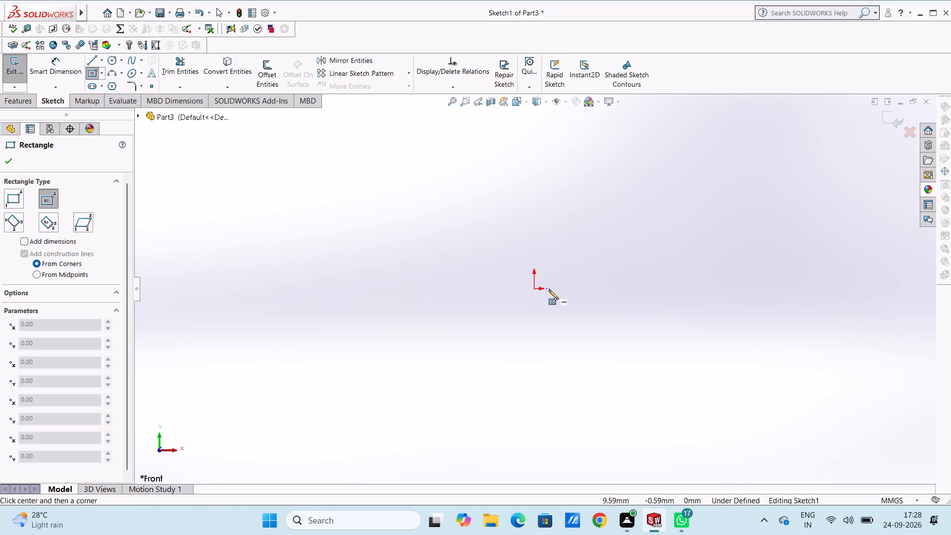
left_click(535, 289)
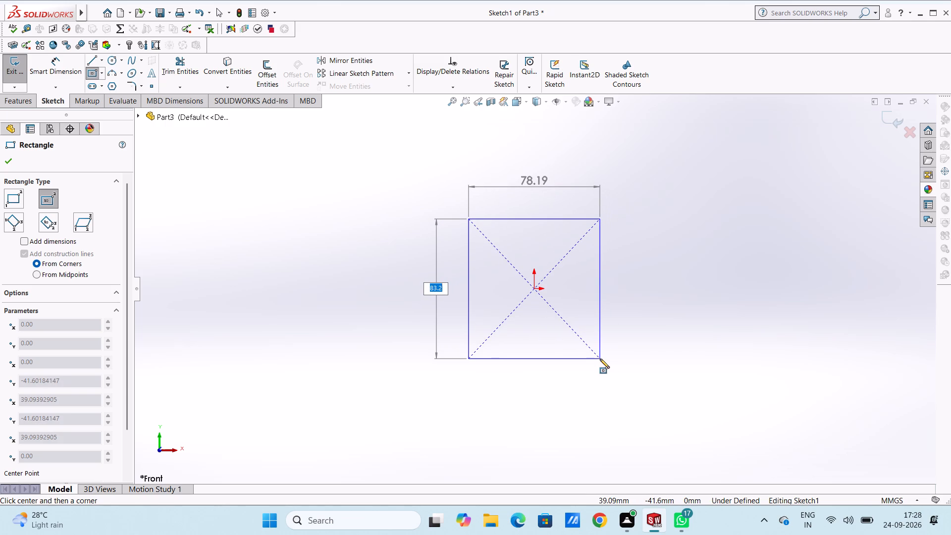
type("90")
key("Return")
type("100")
key("Return")
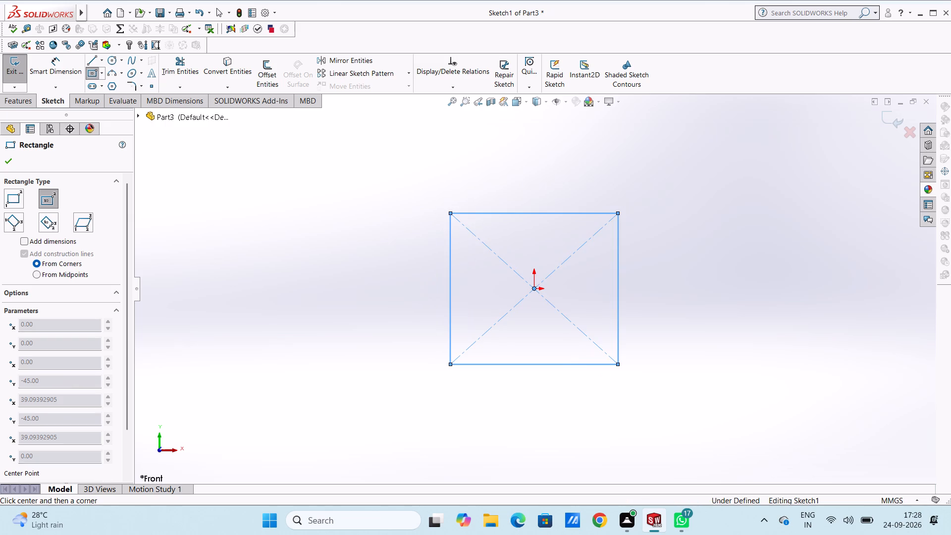
Dimension the rectangle's left side at 90 mm and its bottom edge at 100 mm.
left_click(49, 70)
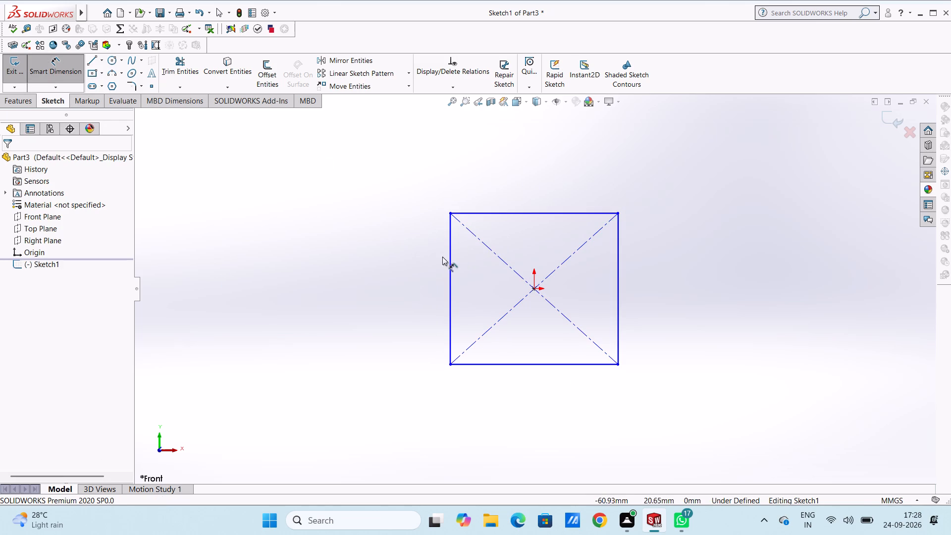
left_click(452, 267)
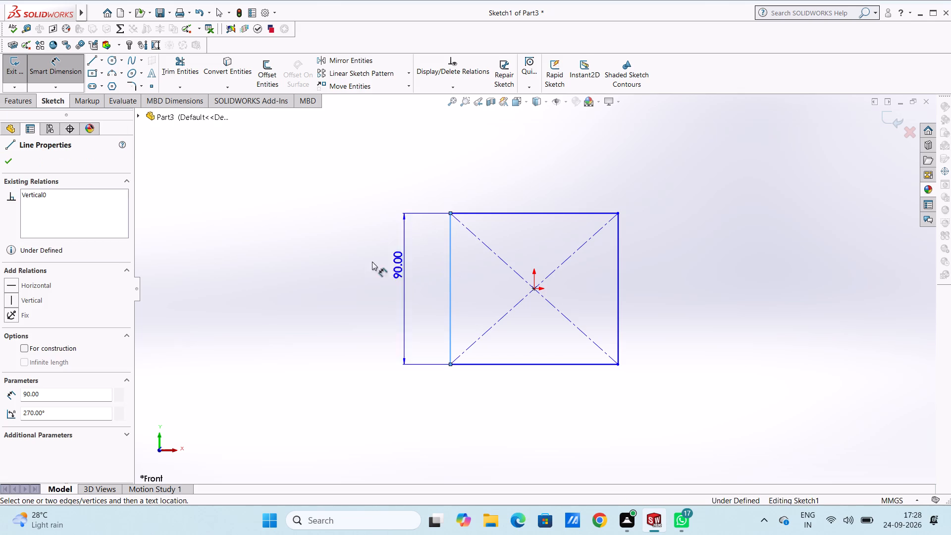
left_click(263, 266)
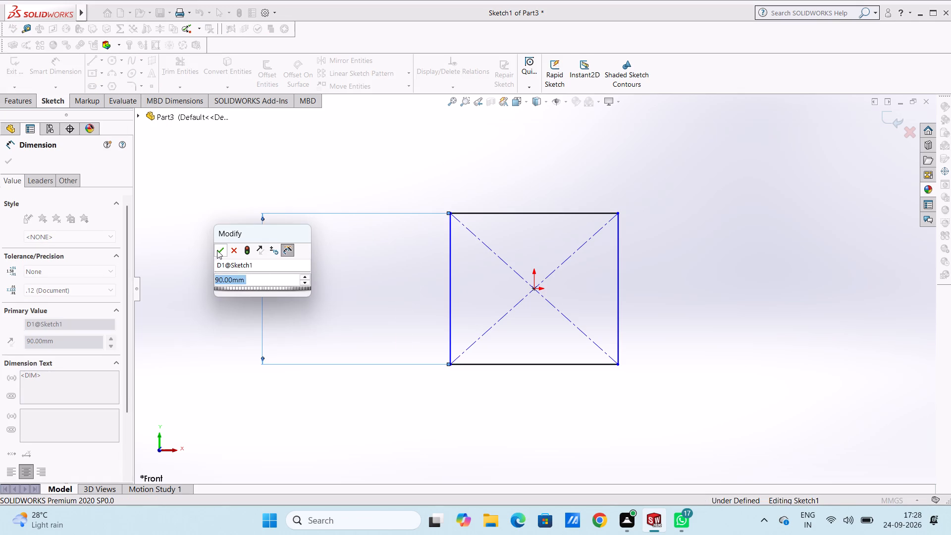
left_click(218, 248)
left_click(232, 199)
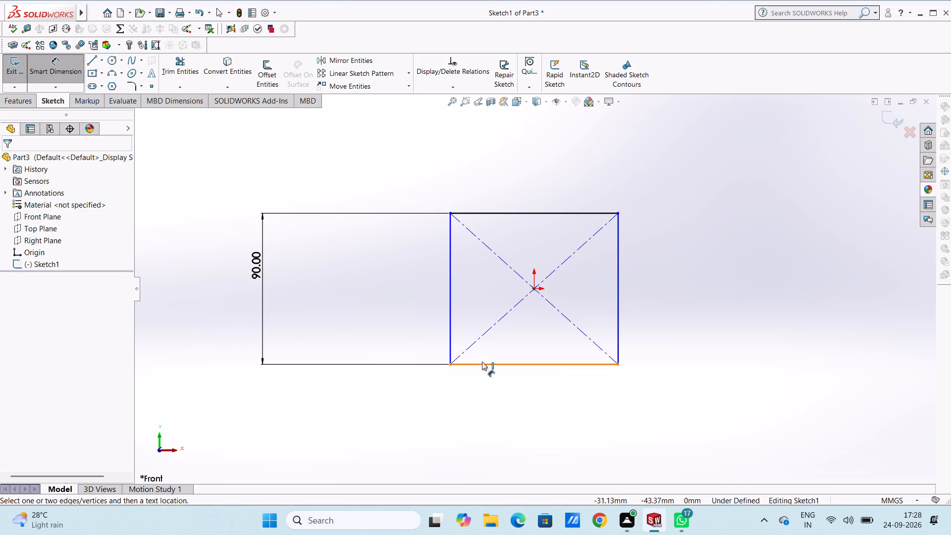
left_click(482, 362)
scroll(490, 425, "up", 2)
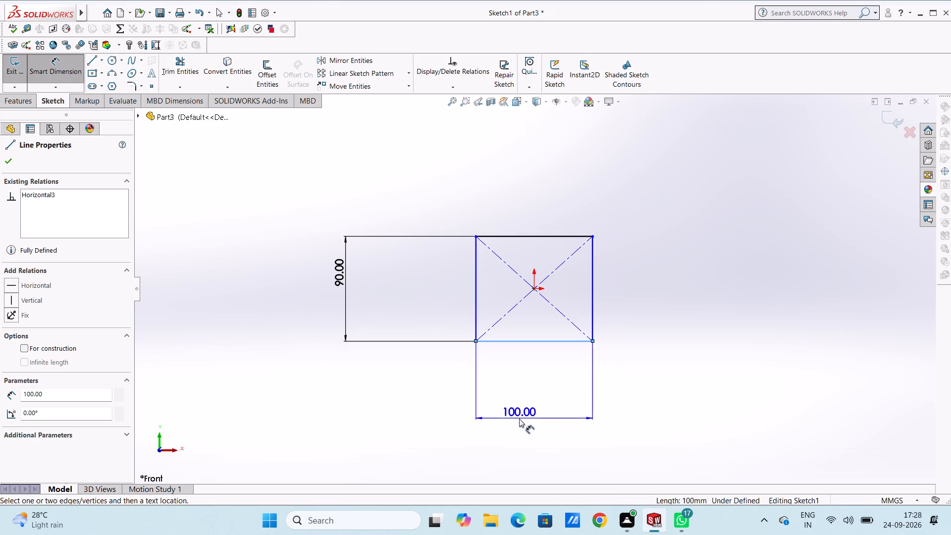
left_click(521, 429)
left_click_drag(476, 411, 477, 415)
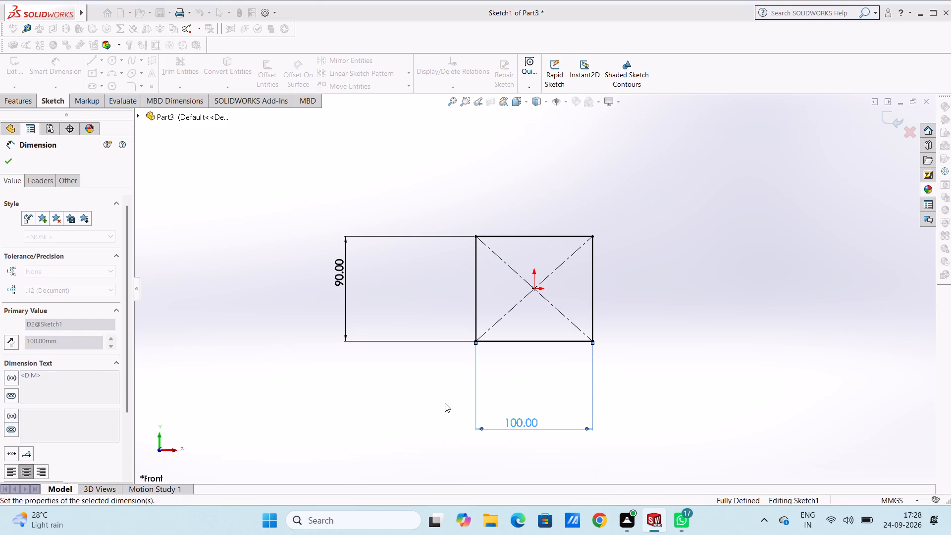
left_click(445, 403)
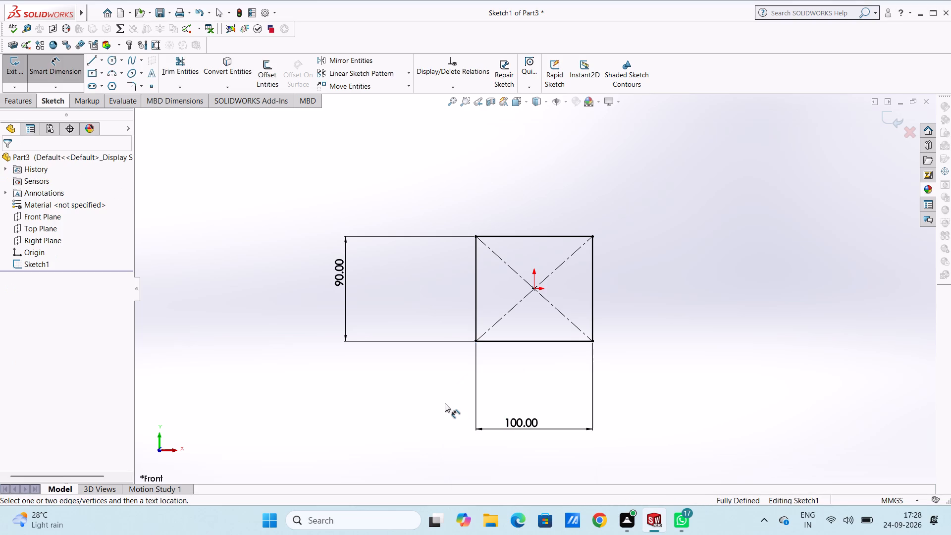
Round all four corners of the rectangle with 15 mm sketch fillets.
key("ctrl+7")
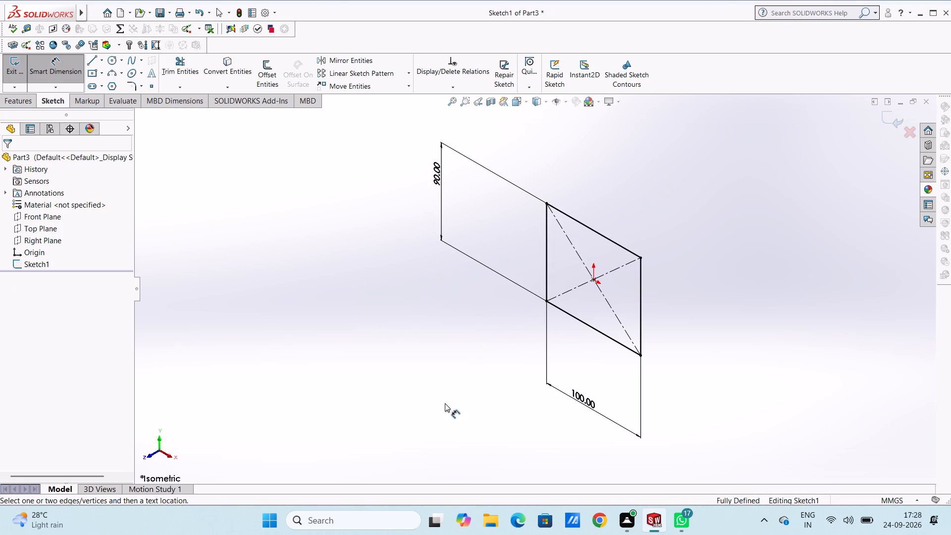
key("ctrl+1")
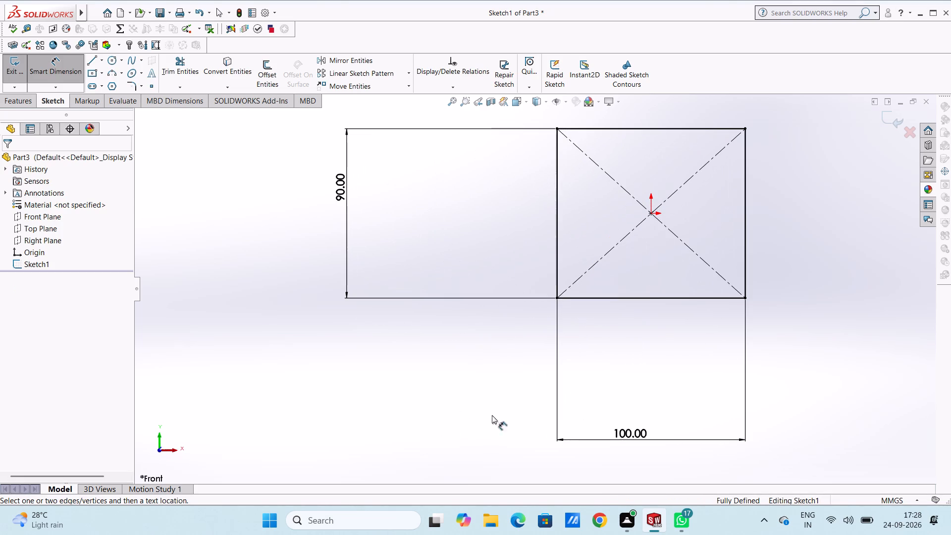
scroll(576, 301, "up", 3)
scroll(641, 161, "down", 2)
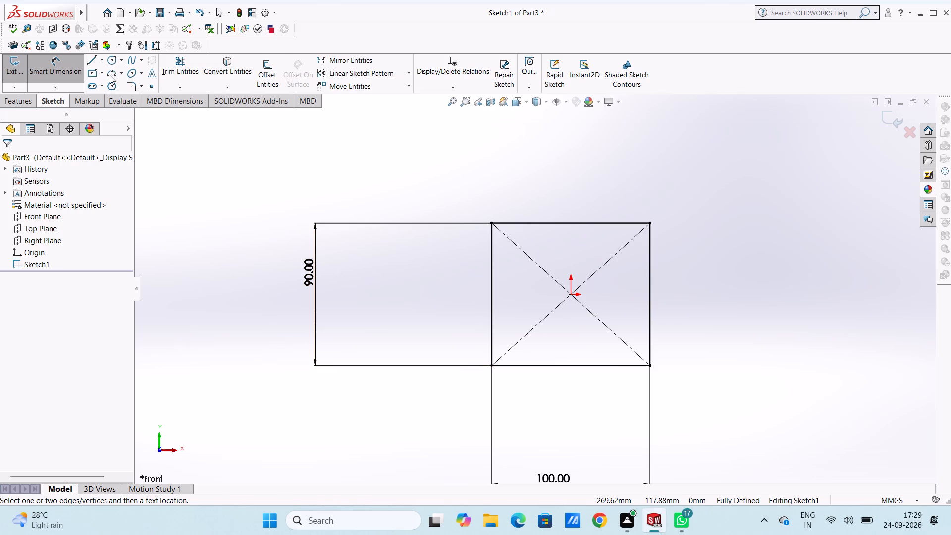
left_click(134, 86)
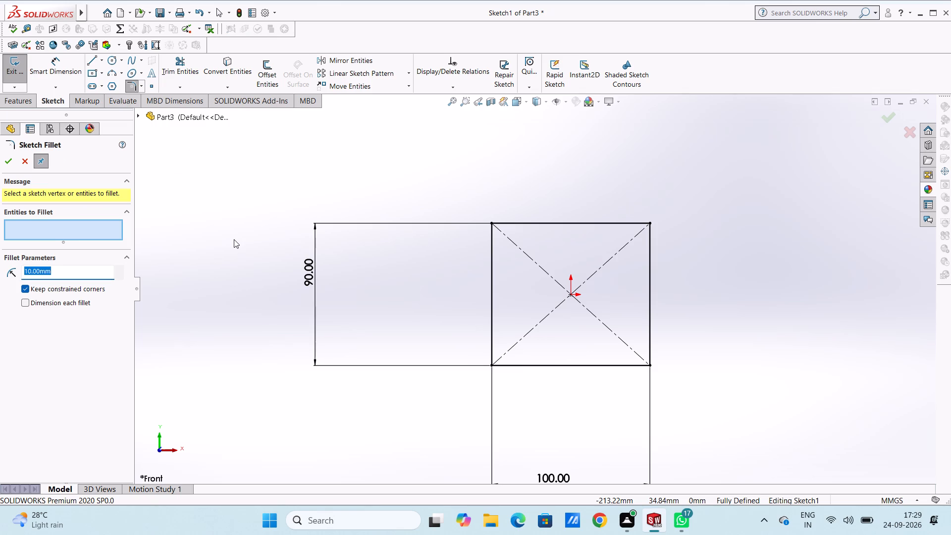
type("15")
key("Return")
left_click(492, 223)
left_click(647, 223)
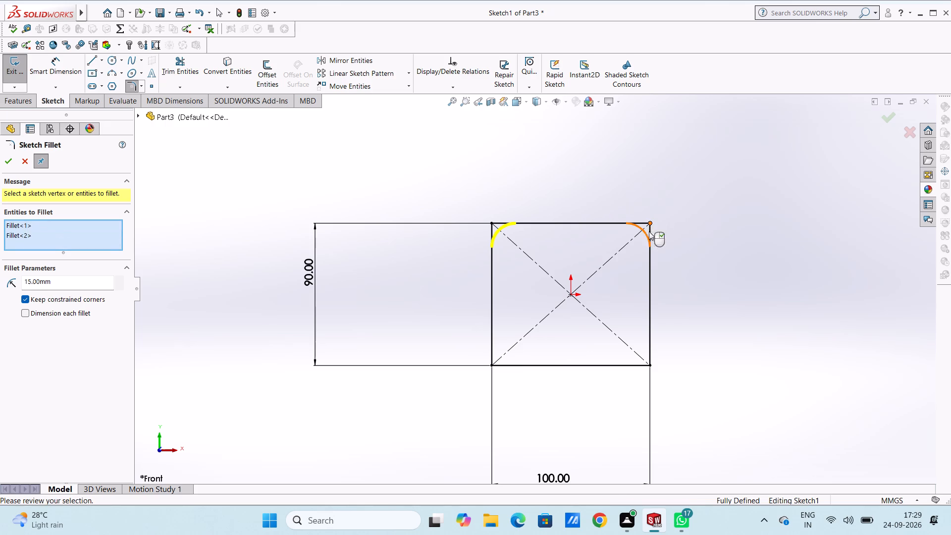
left_click(650, 368)
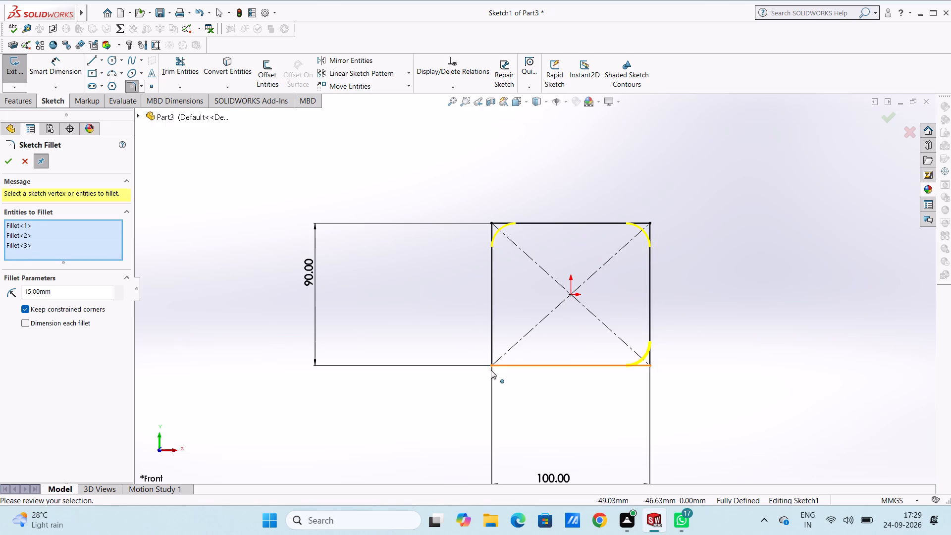
left_click(493, 367)
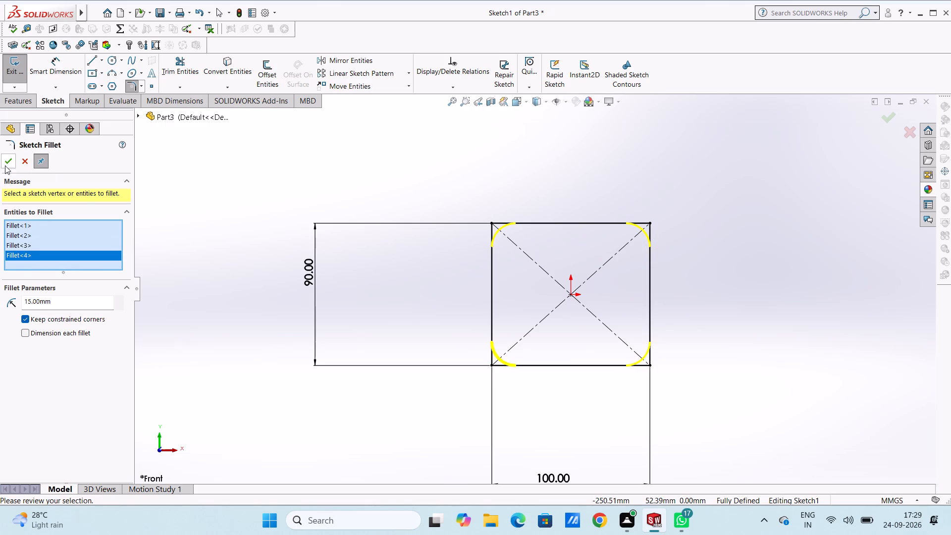
left_click(5, 164)
left_click(5, 164)
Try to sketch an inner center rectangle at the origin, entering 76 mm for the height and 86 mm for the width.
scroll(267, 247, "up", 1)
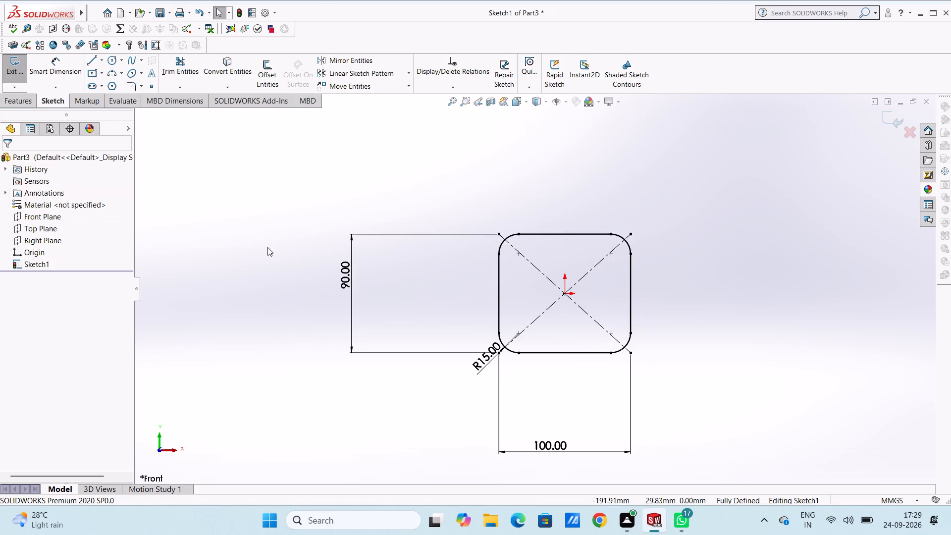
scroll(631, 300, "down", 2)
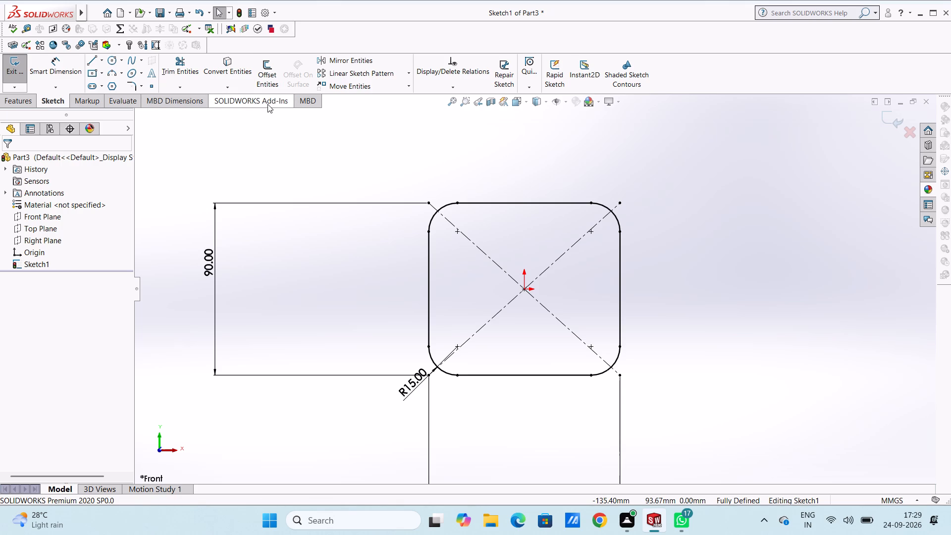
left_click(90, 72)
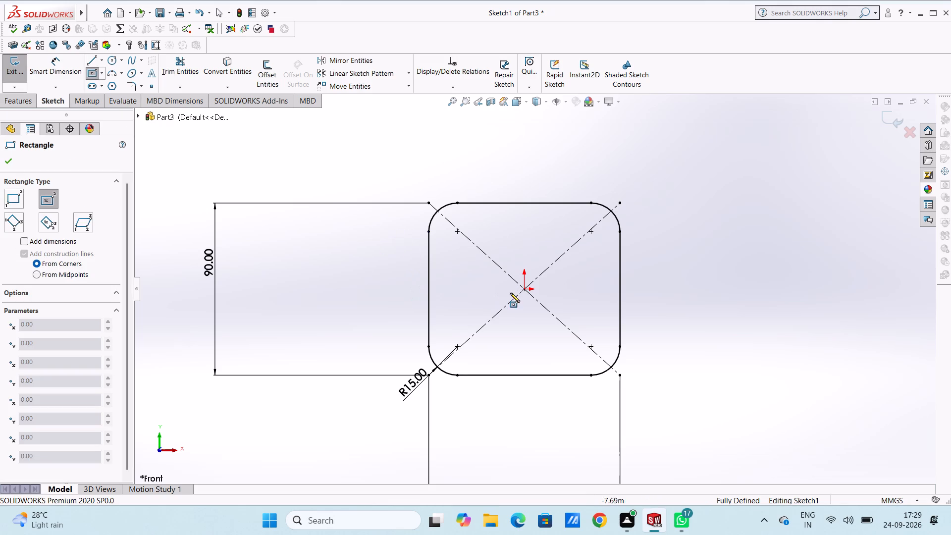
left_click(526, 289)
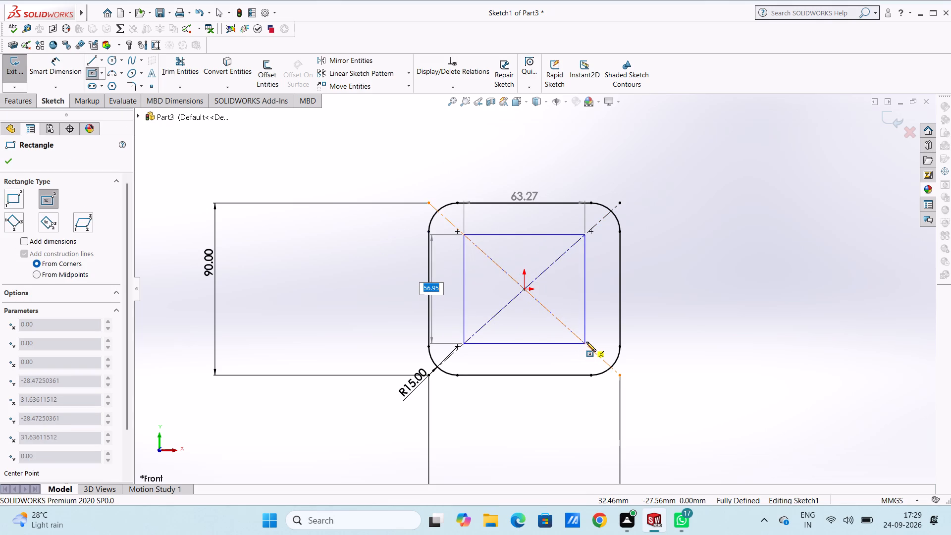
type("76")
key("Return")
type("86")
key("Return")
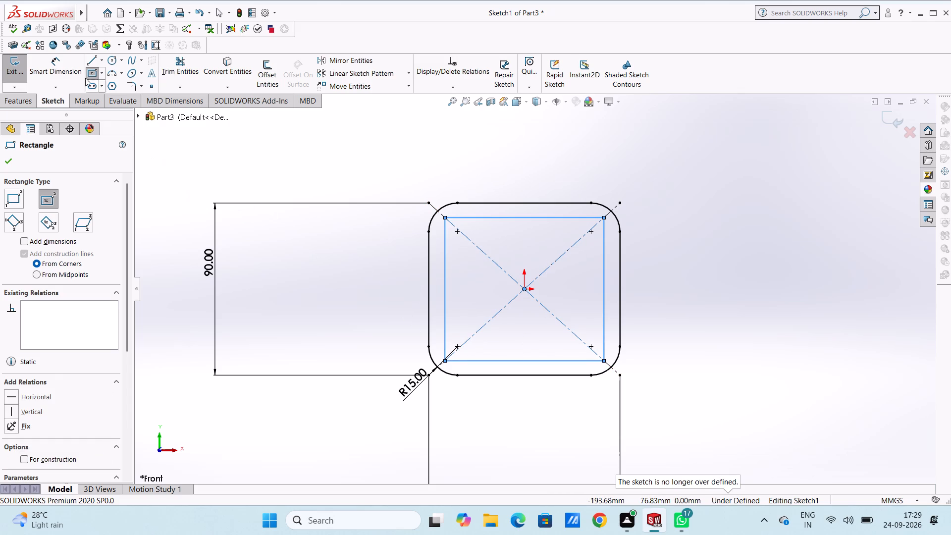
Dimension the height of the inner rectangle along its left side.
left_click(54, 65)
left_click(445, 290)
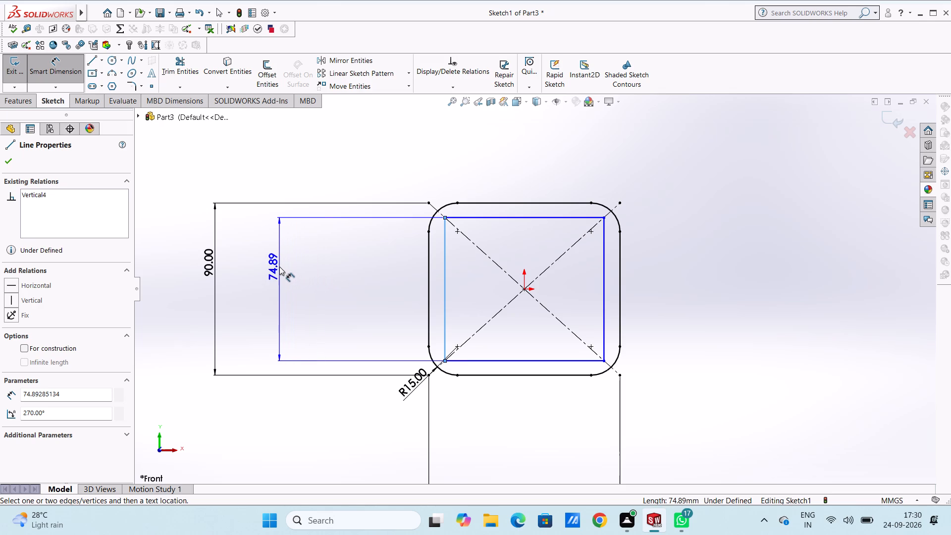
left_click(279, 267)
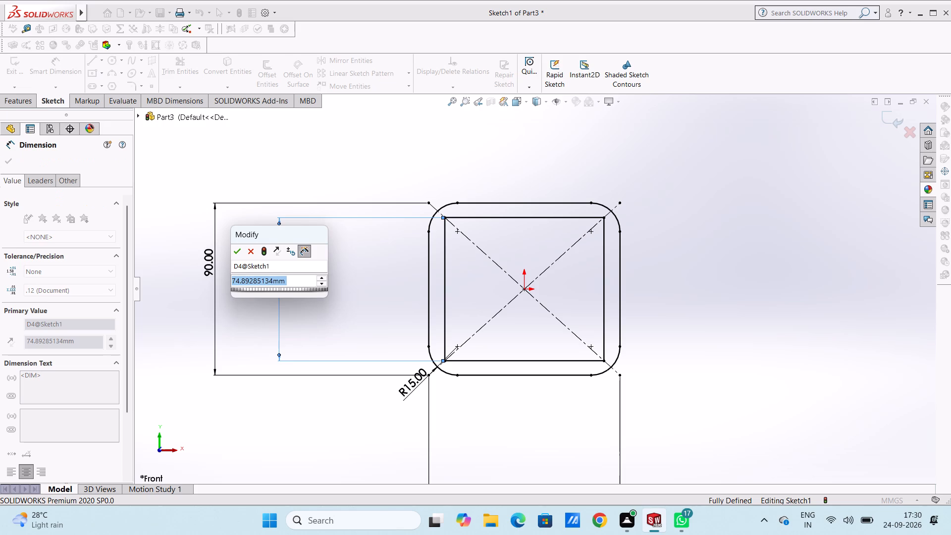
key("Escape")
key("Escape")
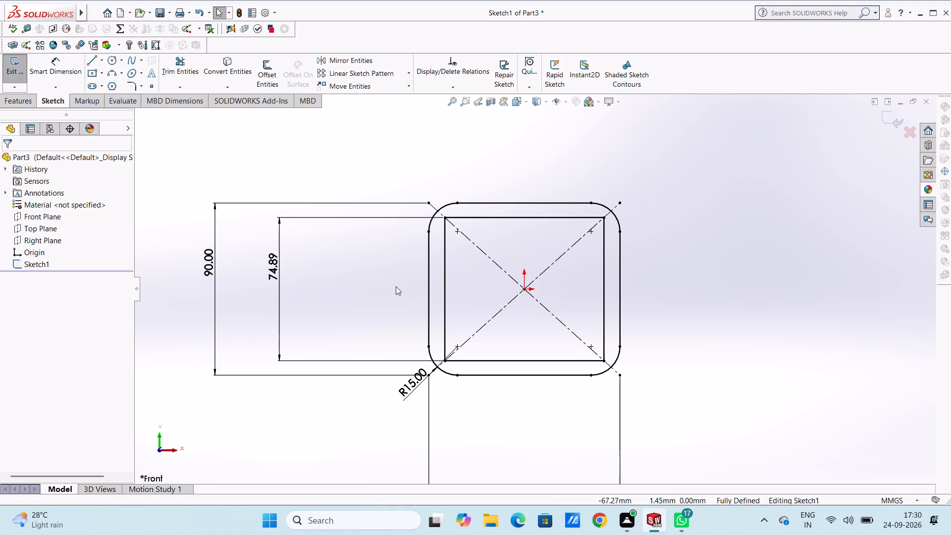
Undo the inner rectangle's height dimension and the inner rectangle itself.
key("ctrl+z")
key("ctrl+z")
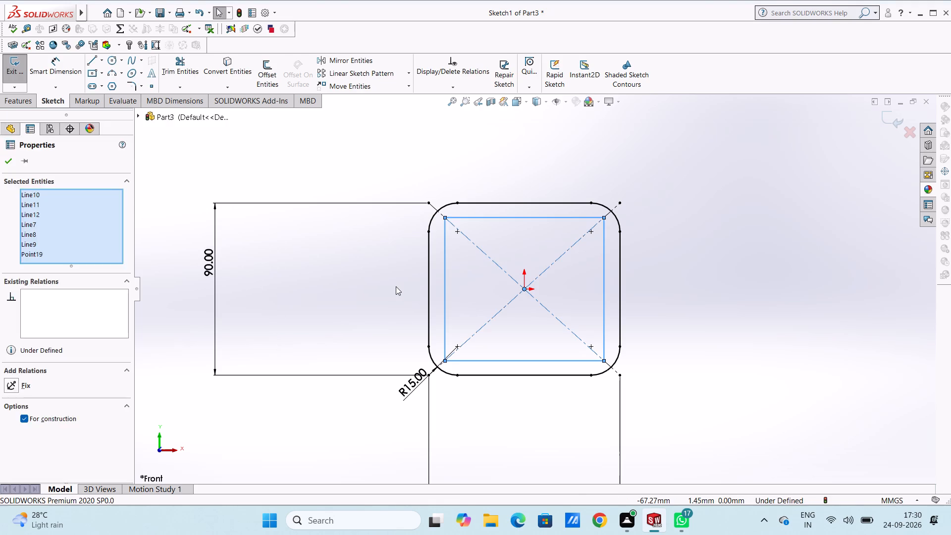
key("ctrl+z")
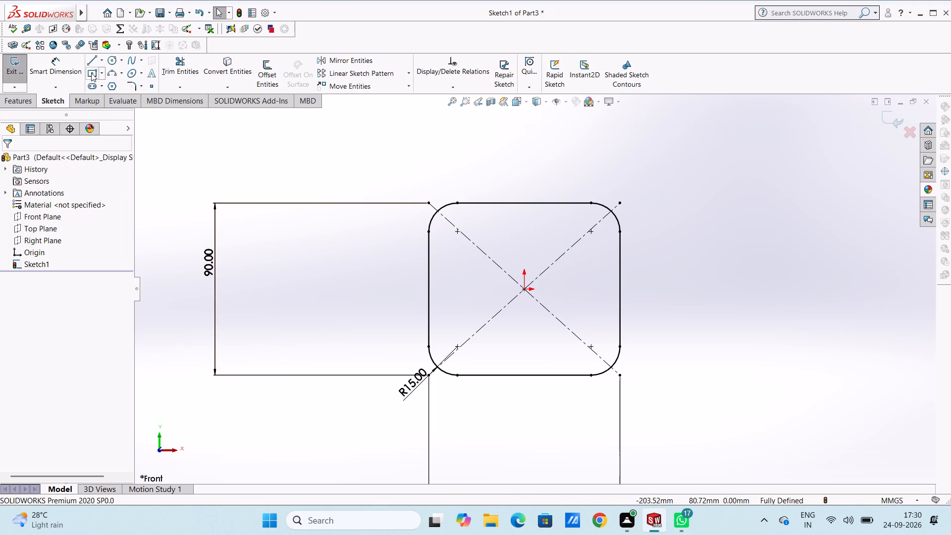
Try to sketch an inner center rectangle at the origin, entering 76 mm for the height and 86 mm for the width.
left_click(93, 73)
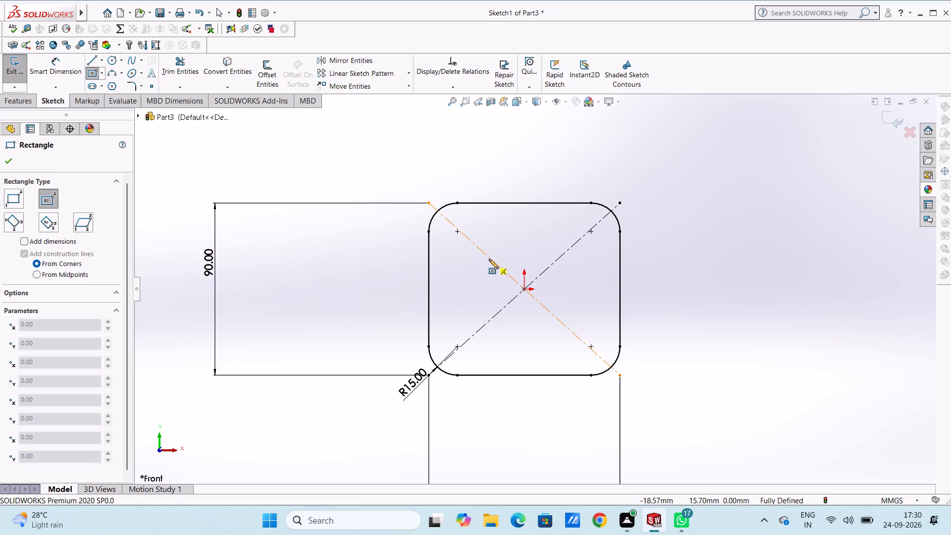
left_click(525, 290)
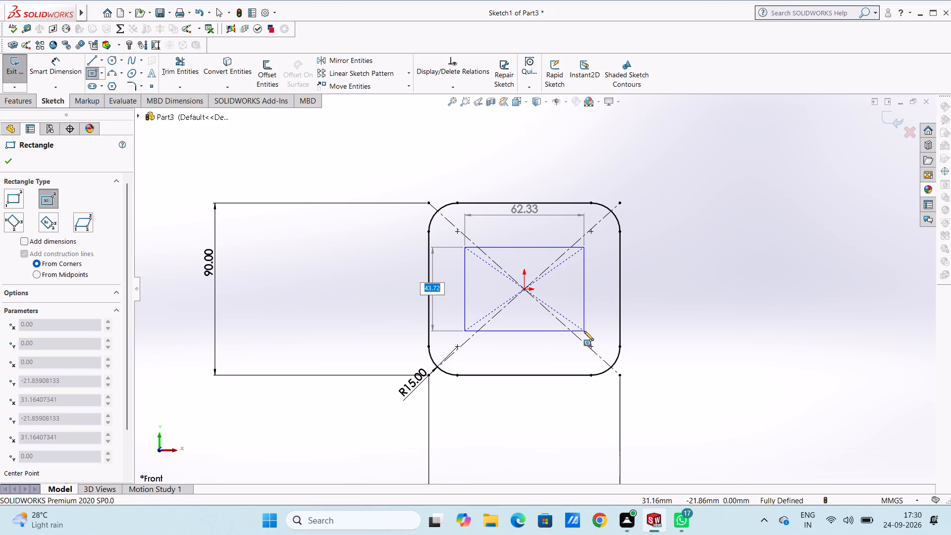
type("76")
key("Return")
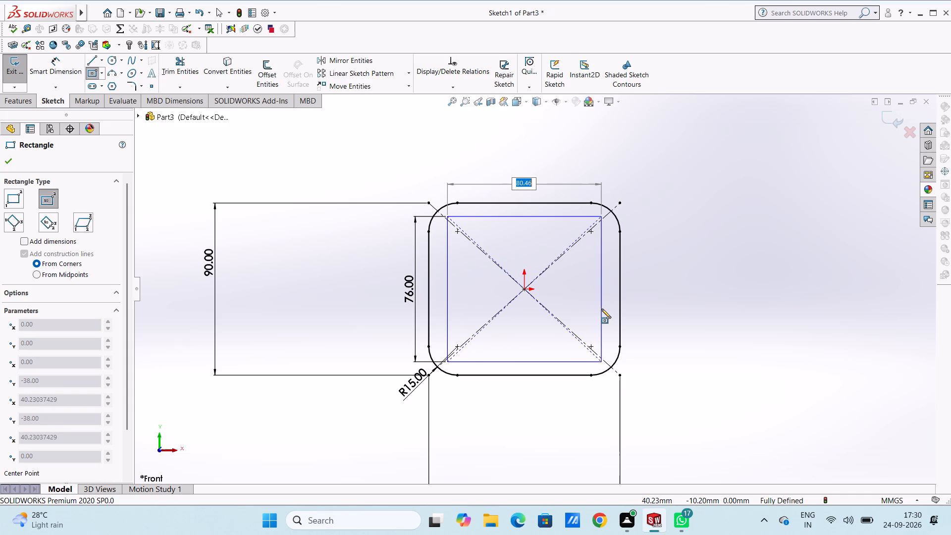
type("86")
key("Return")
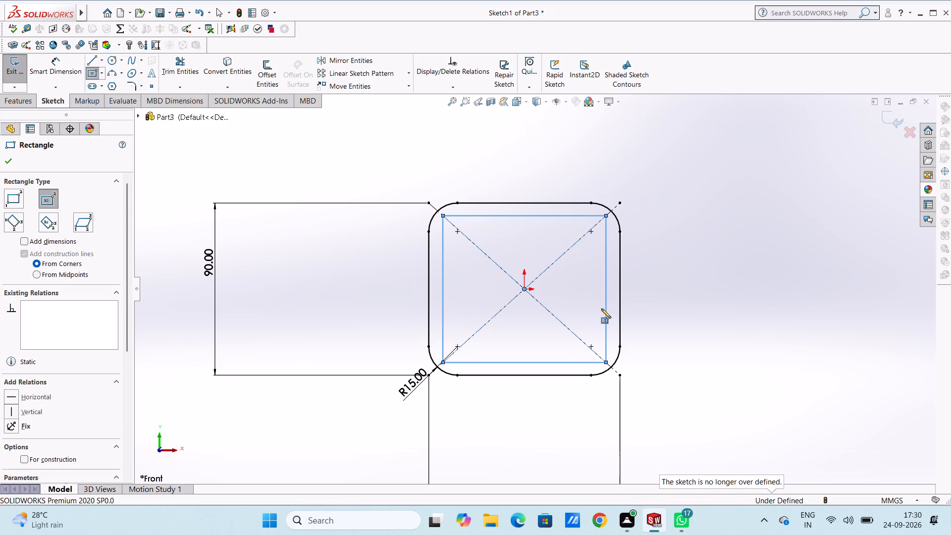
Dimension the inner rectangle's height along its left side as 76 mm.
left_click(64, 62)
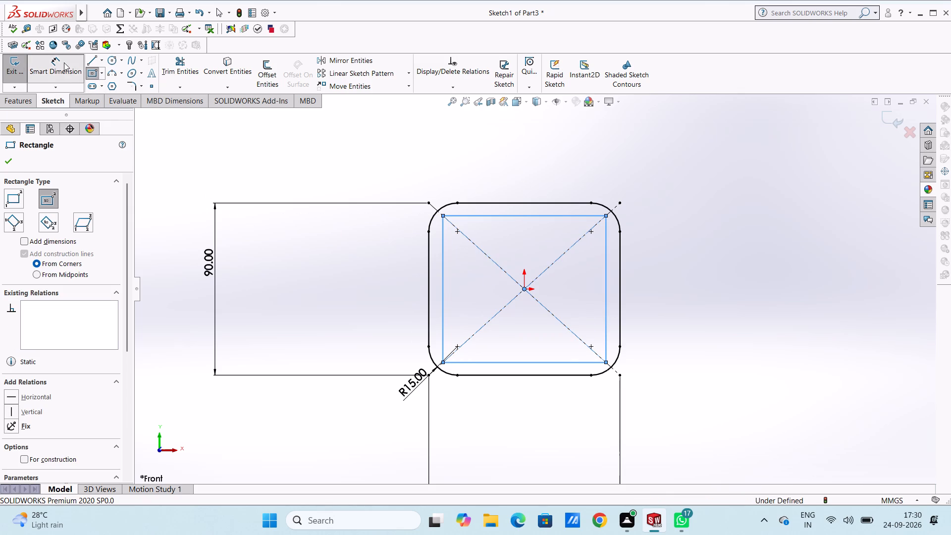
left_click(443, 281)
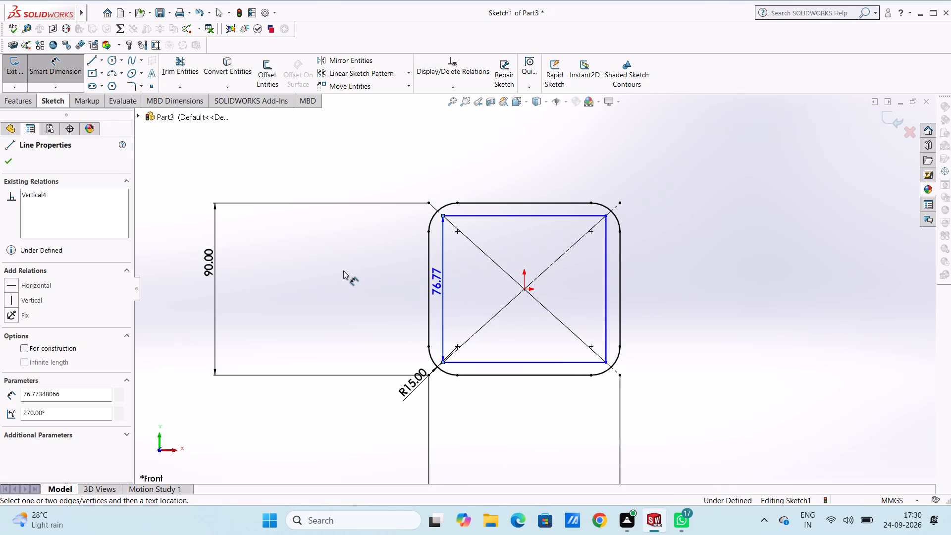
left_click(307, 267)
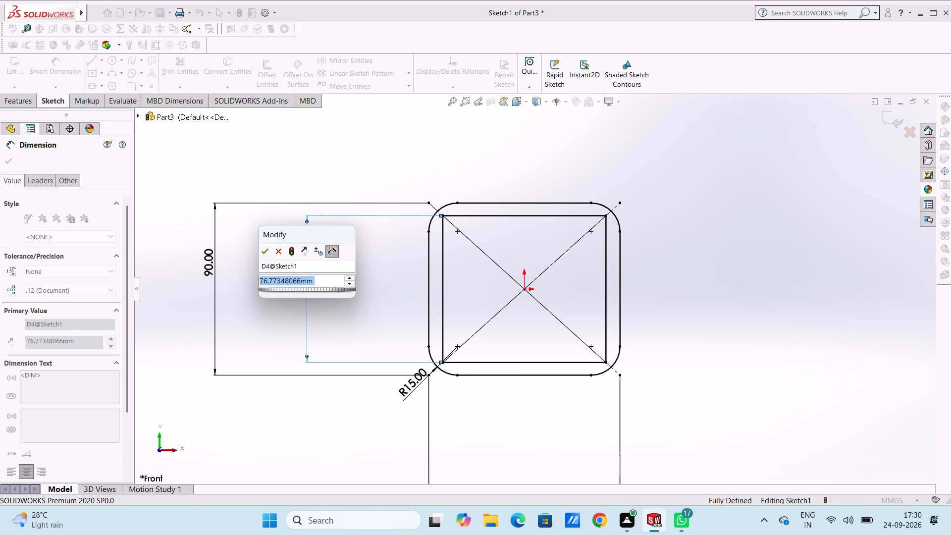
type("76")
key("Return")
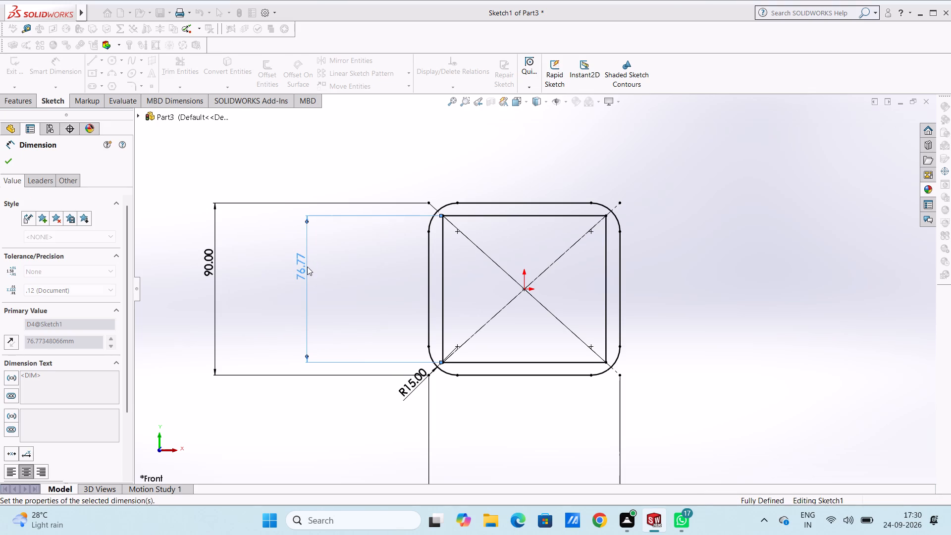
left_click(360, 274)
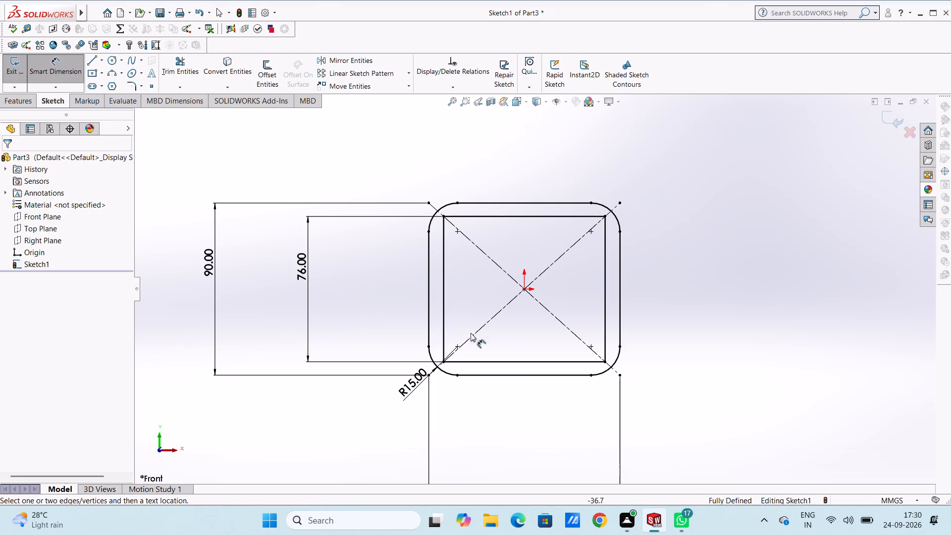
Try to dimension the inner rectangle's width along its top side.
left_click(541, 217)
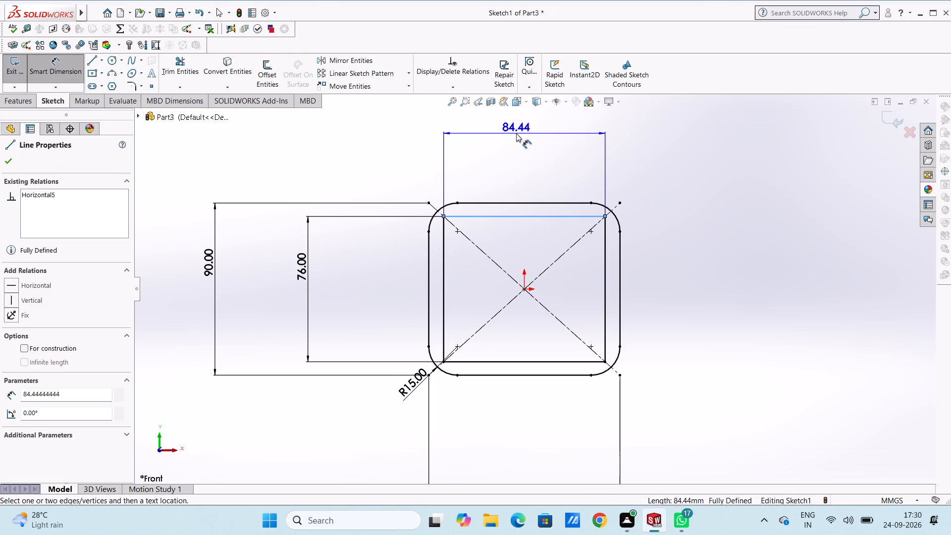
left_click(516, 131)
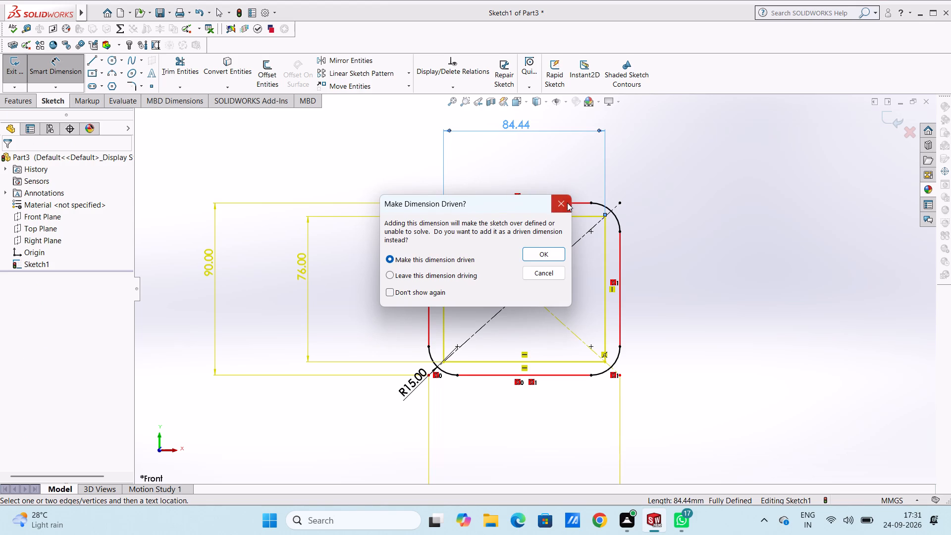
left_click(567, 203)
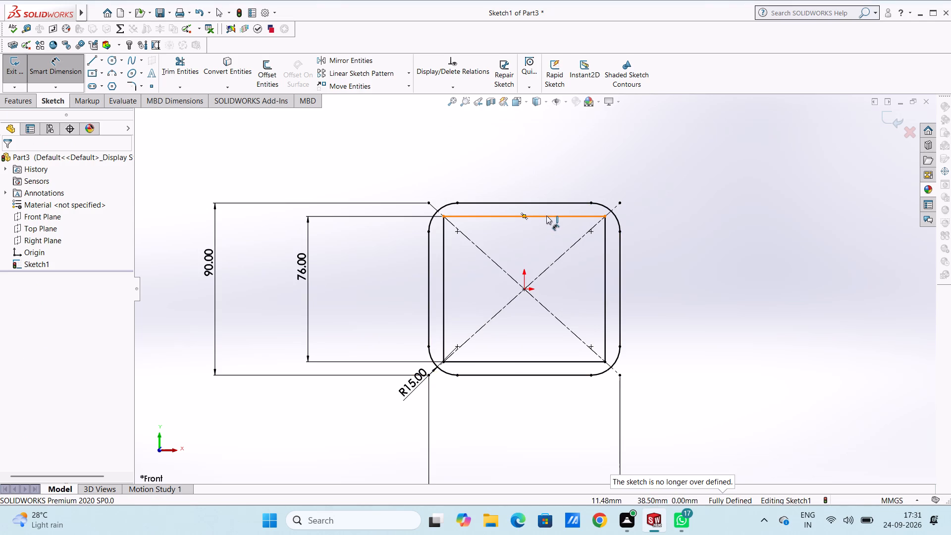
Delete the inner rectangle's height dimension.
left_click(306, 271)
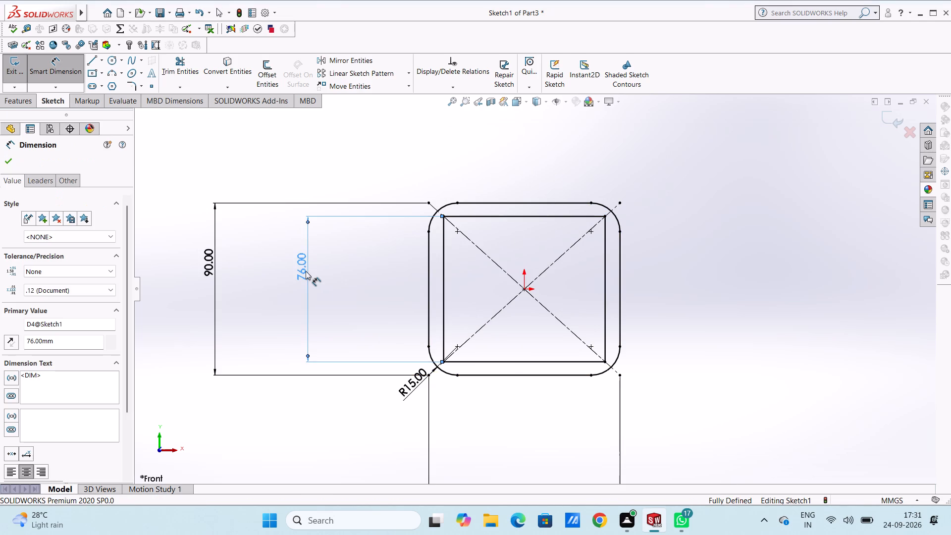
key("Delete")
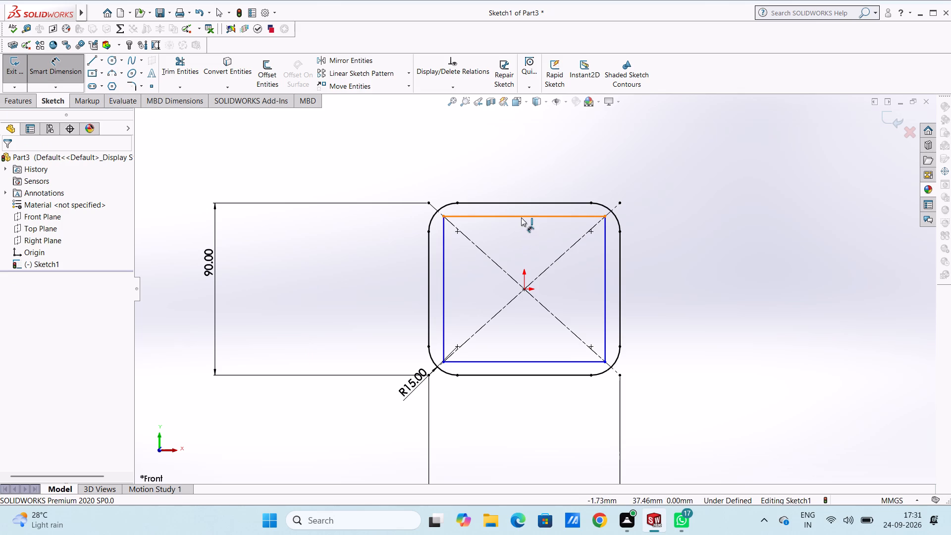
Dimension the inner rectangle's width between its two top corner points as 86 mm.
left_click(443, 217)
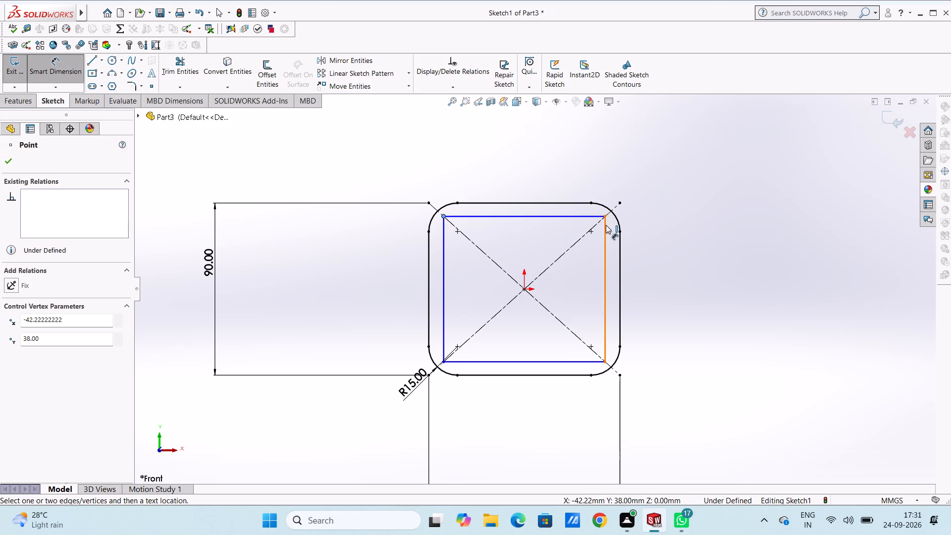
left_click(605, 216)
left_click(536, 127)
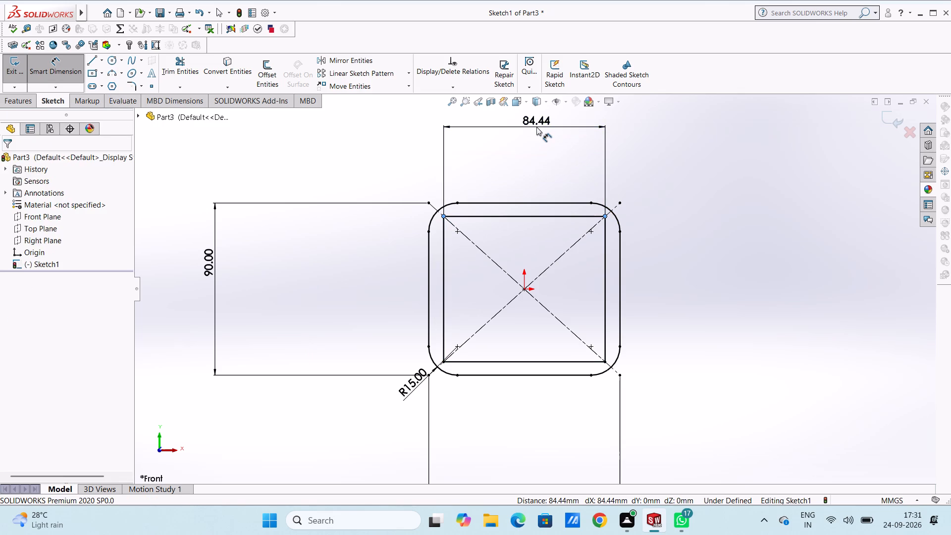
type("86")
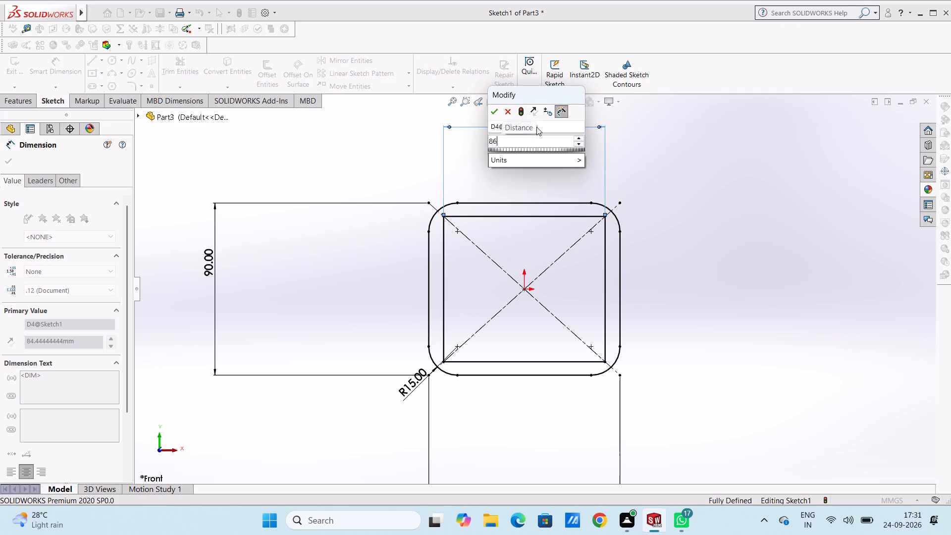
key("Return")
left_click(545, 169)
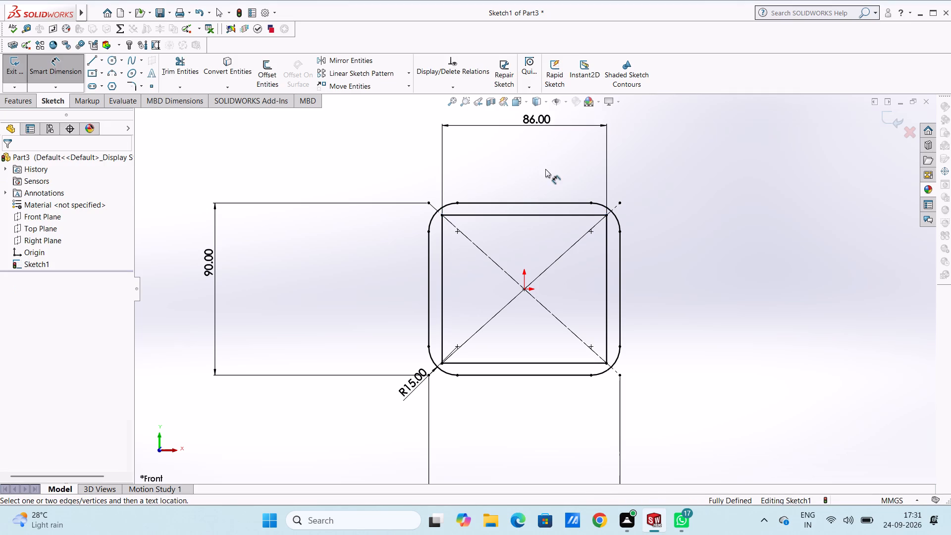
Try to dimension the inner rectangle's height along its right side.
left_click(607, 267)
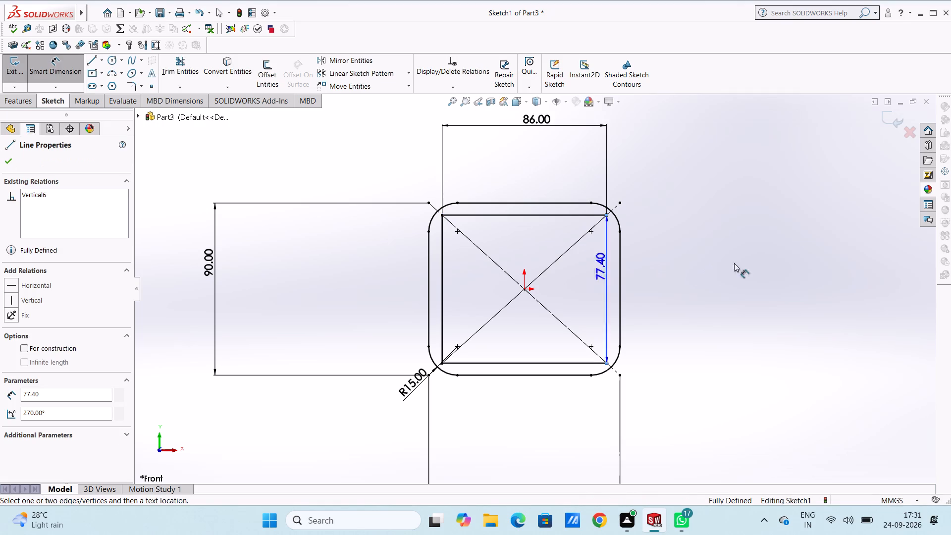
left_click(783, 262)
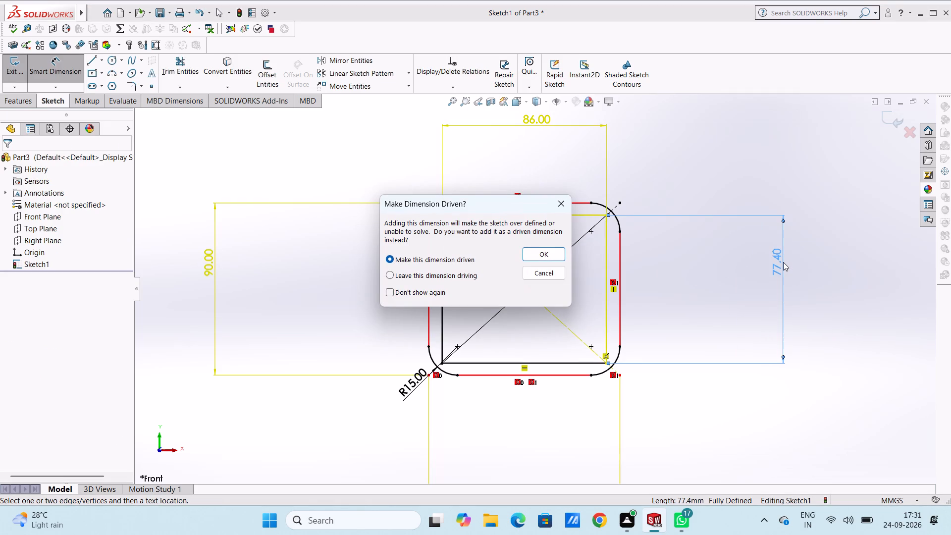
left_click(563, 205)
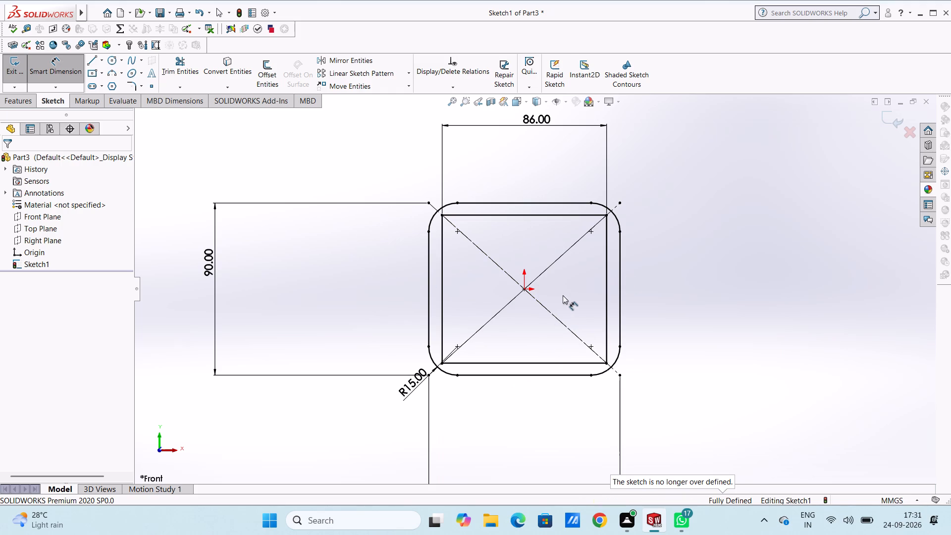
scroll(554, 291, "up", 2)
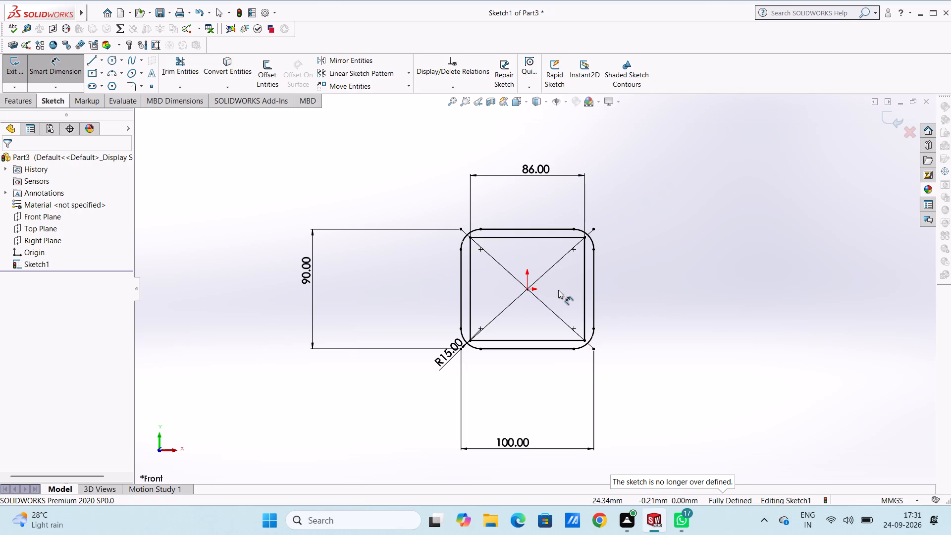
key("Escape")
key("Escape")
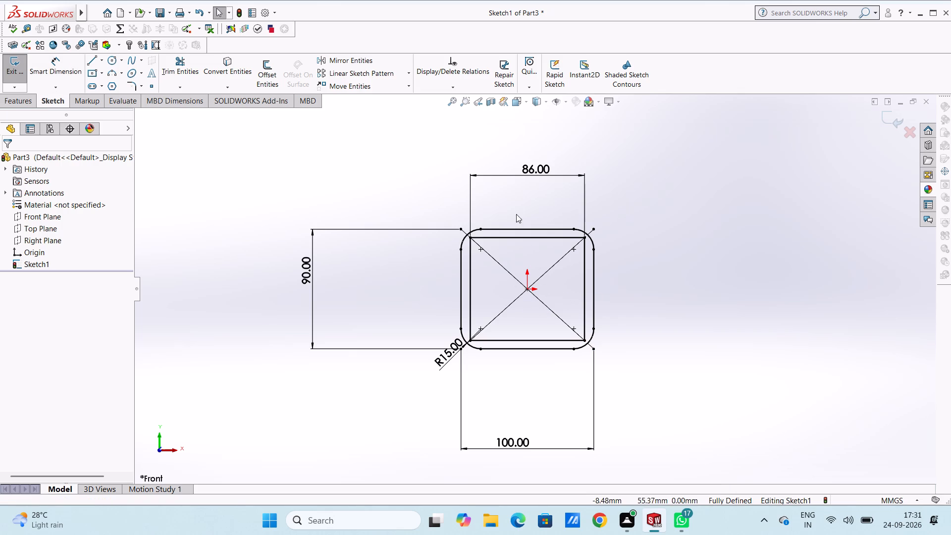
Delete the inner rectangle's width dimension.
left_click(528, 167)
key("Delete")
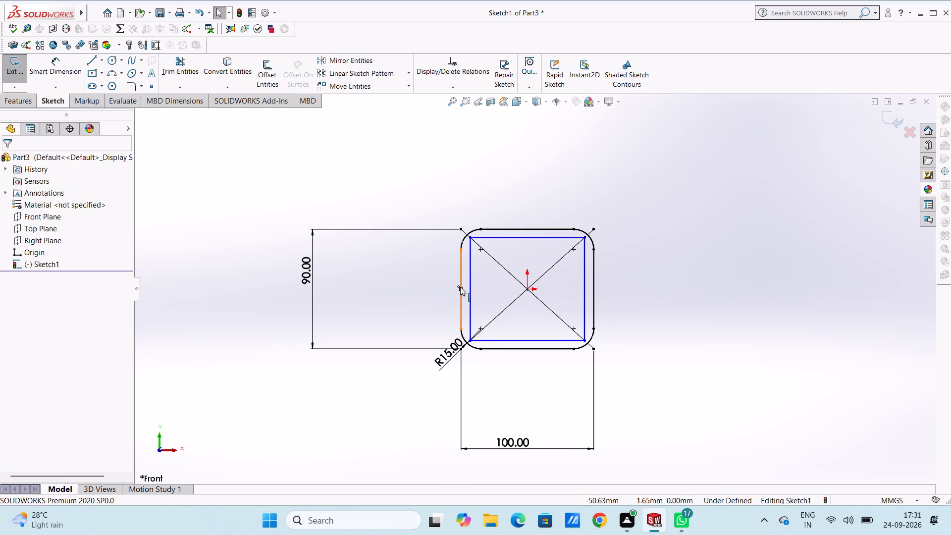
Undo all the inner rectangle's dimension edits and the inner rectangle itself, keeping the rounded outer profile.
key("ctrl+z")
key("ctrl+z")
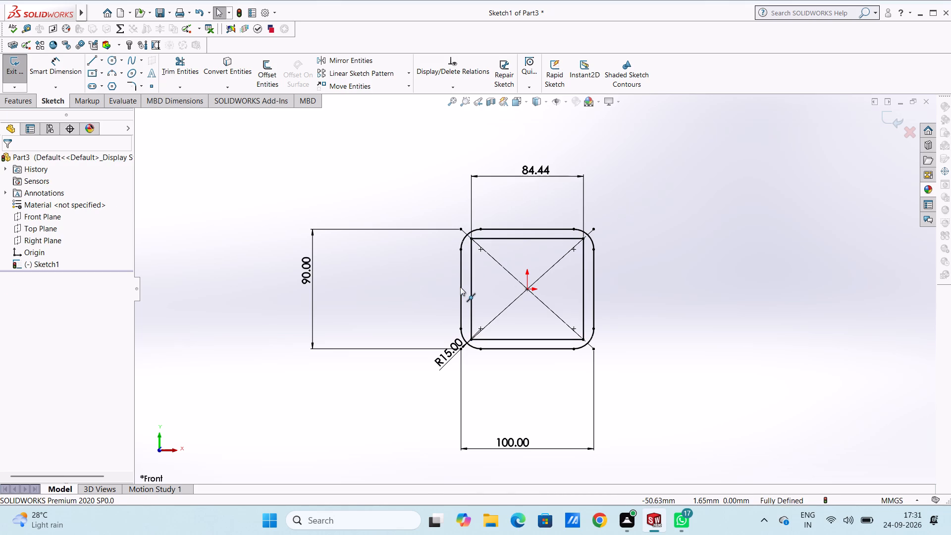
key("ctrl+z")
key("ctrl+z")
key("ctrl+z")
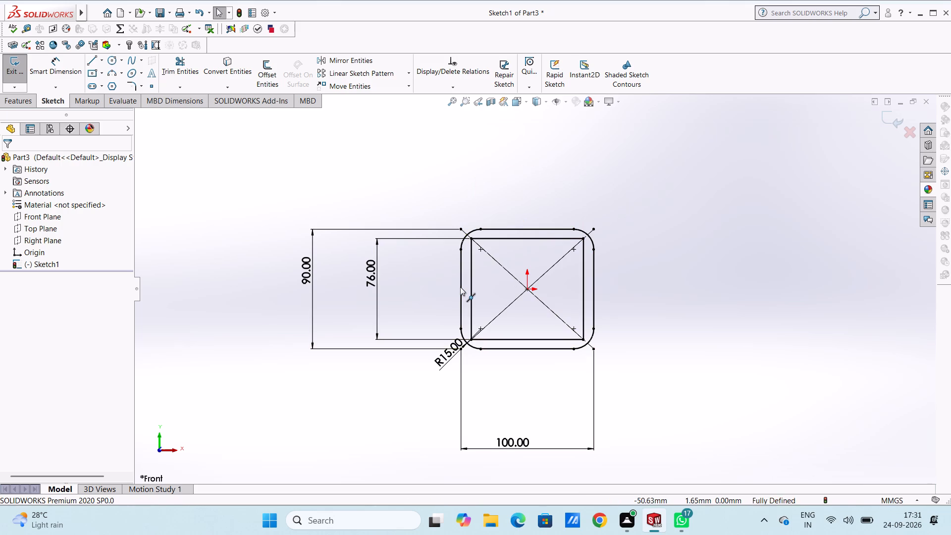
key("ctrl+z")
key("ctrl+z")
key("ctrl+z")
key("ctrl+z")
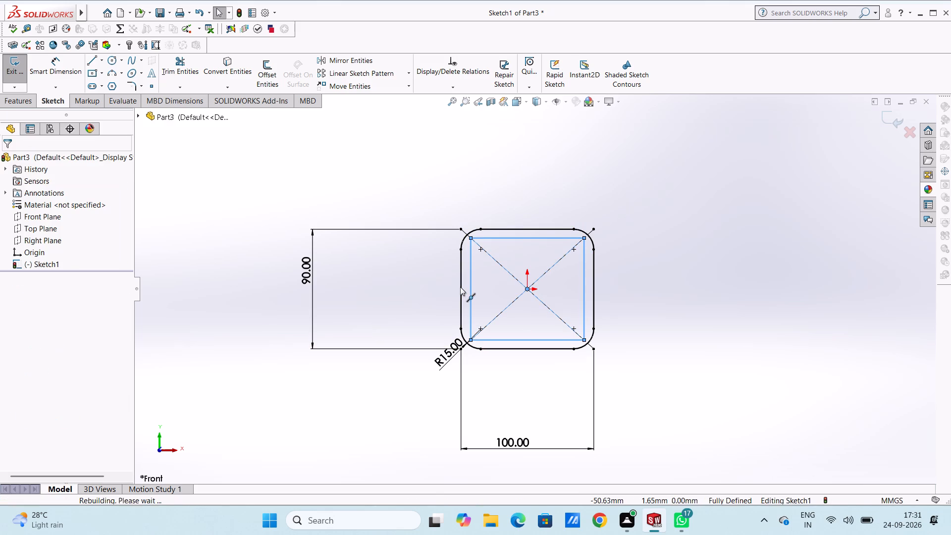
Sketch a closed inner rectangle of four lines, about 82 × 76 mm, inside the rounded outer profile.
scroll(496, 361, "up", 3)
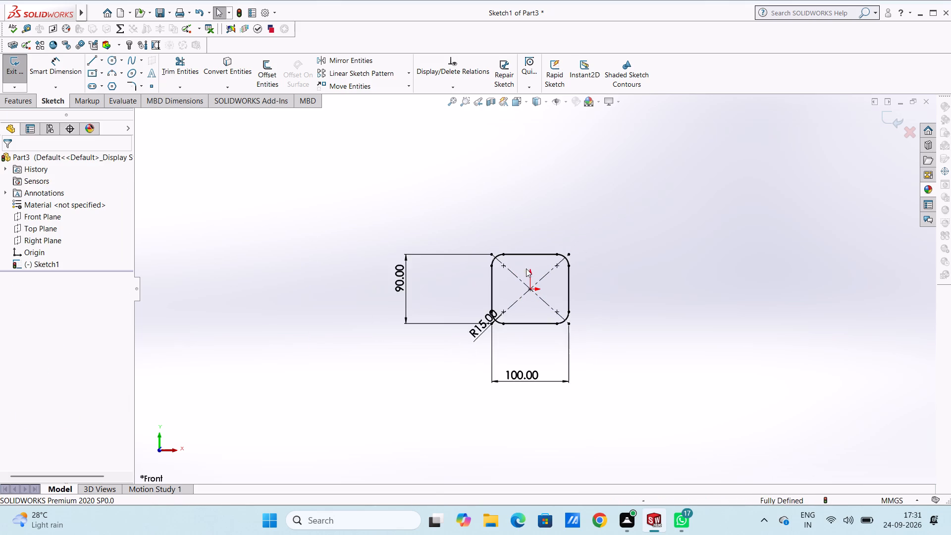
scroll(530, 267, "down", 5)
scroll(550, 325, "up", 5)
scroll(550, 355, "down", 4)
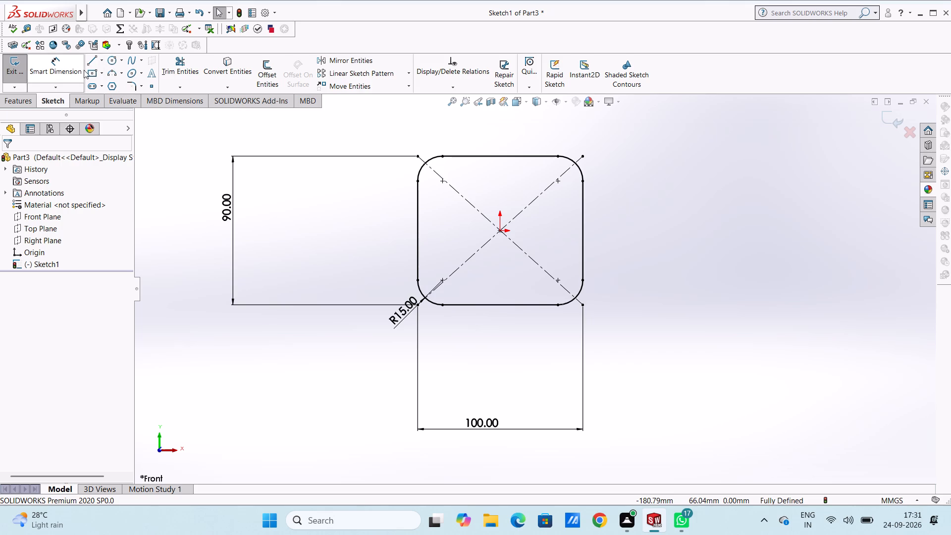
left_click(93, 58)
left_click(438, 293)
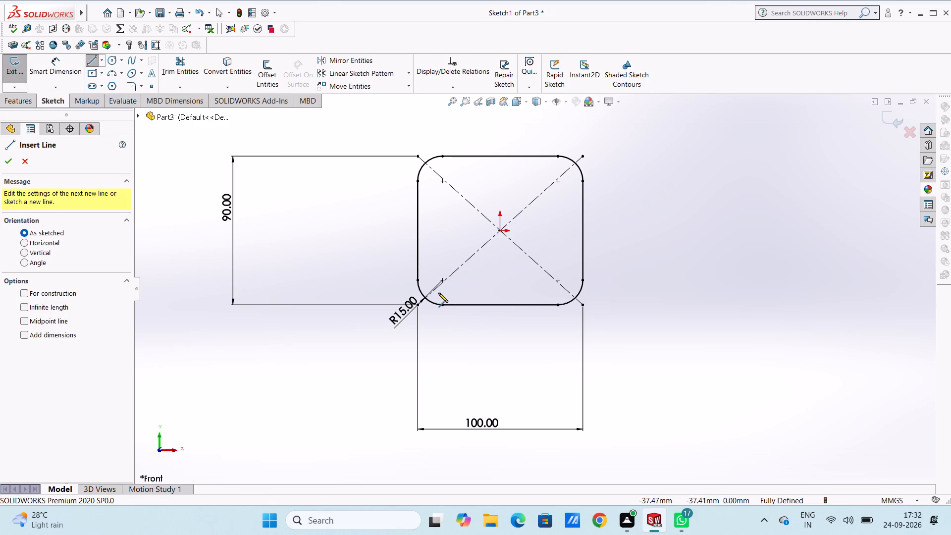
left_click(438, 167)
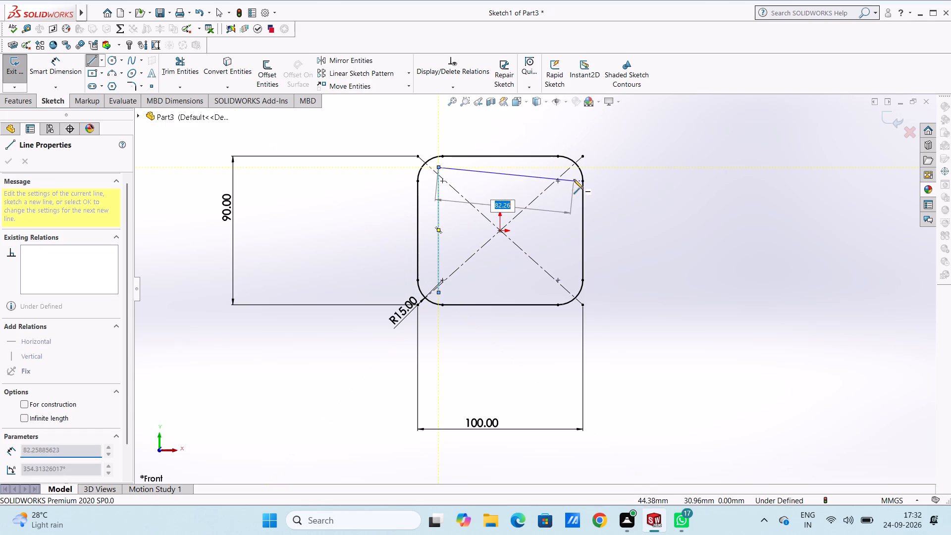
left_click(574, 169)
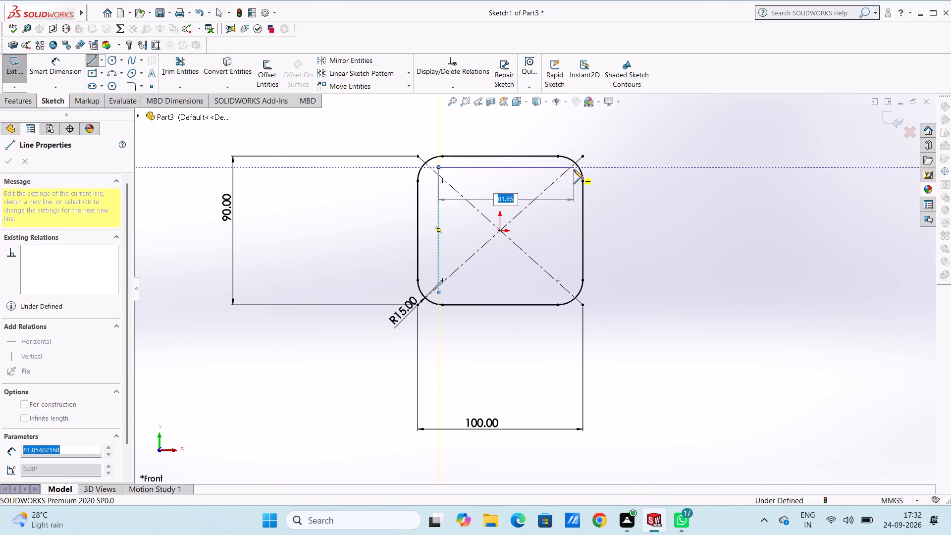
left_click(572, 290)
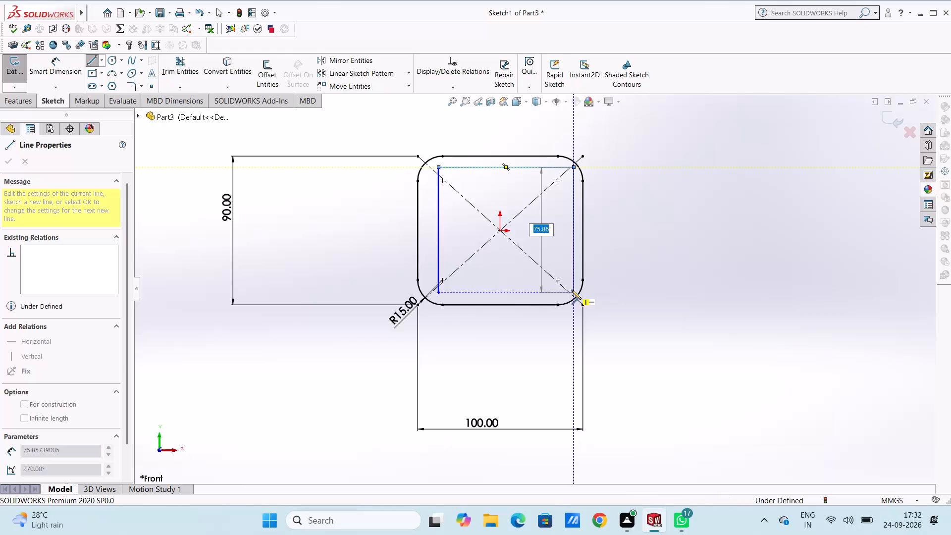
left_click(439, 292)
key("Escape")
key("Escape")
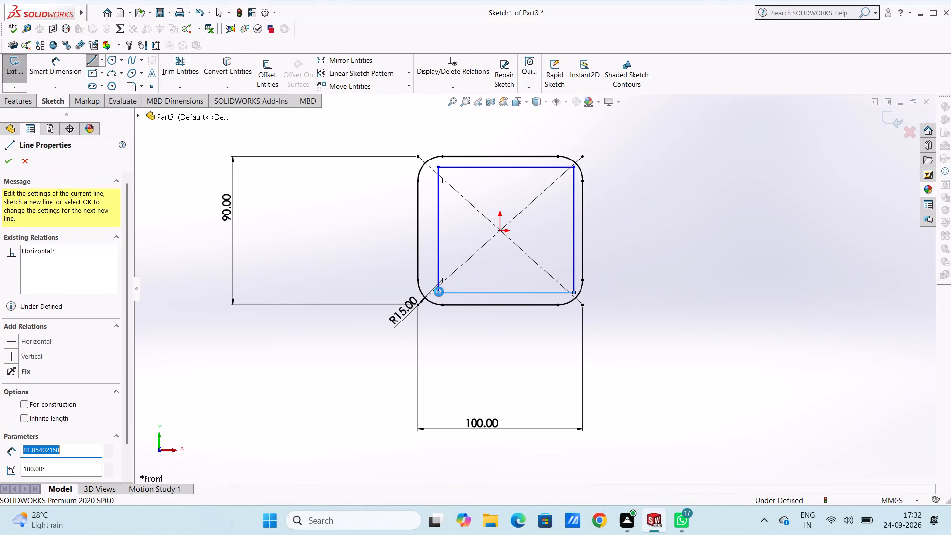
Dimension the inner rectangle's left side and set its height to 76 mm.
key("Escape")
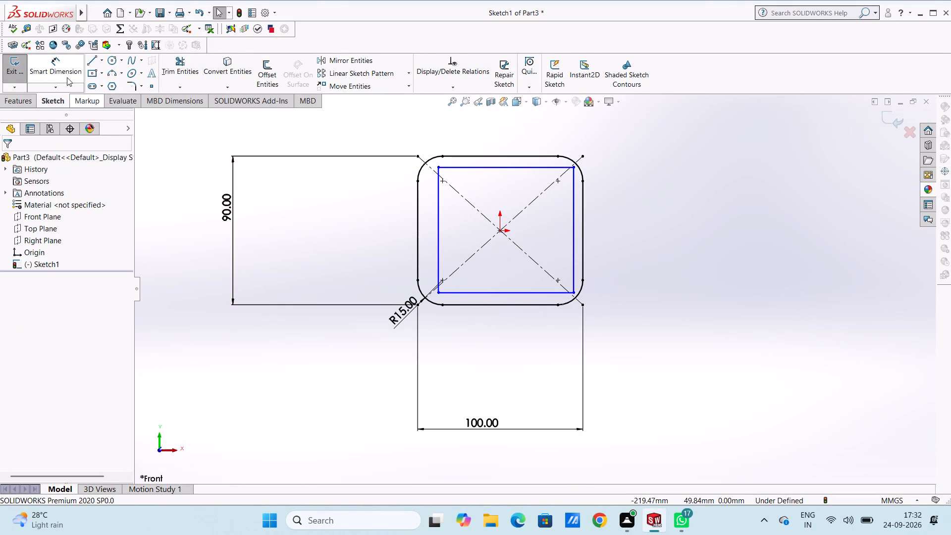
left_click(67, 68)
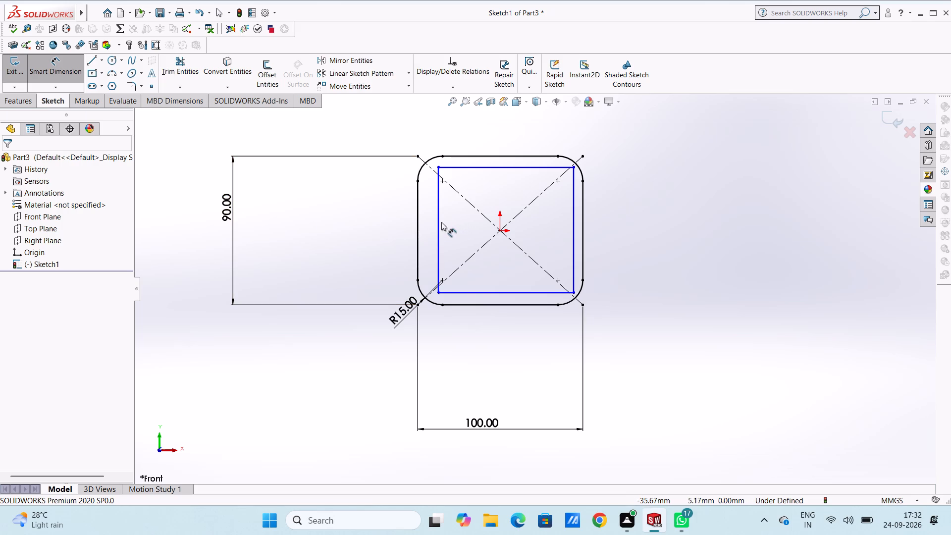
left_click(439, 221)
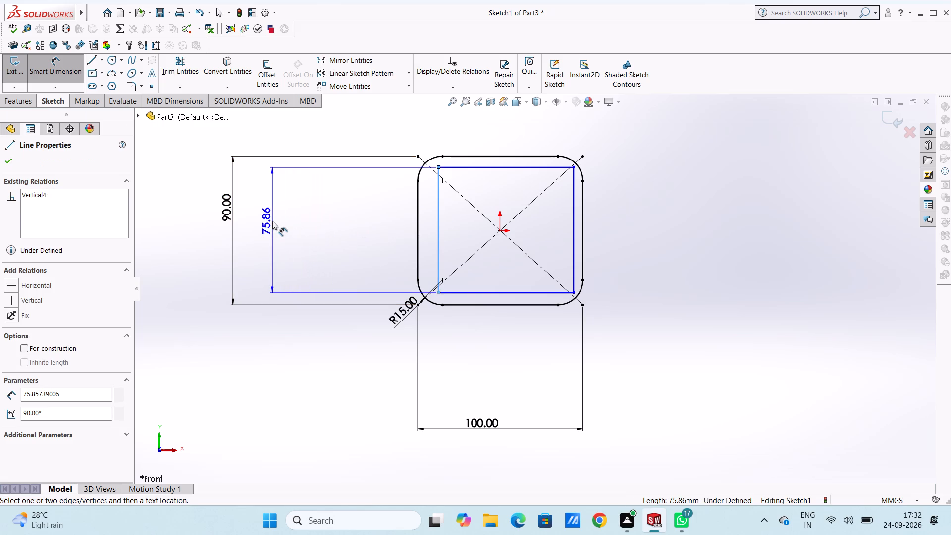
left_click(272, 221)
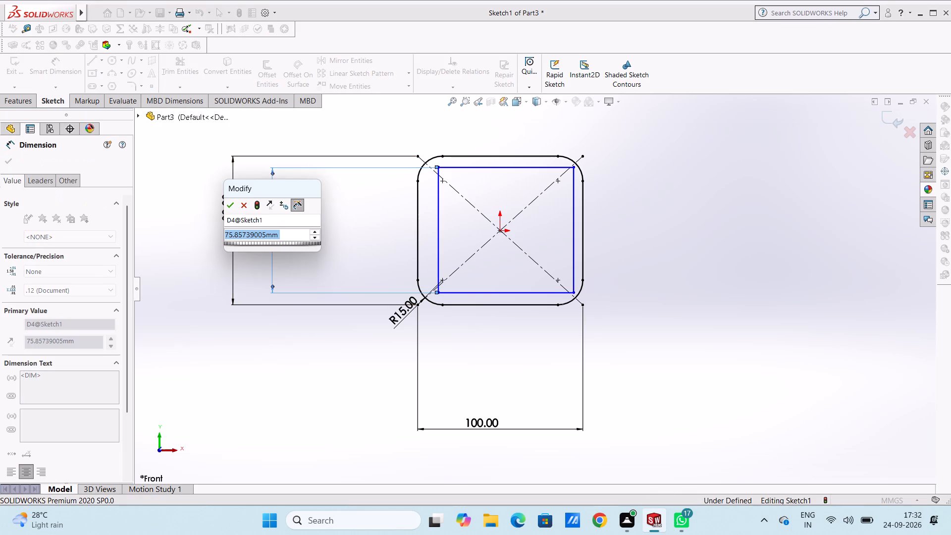
type("76")
key("Return")
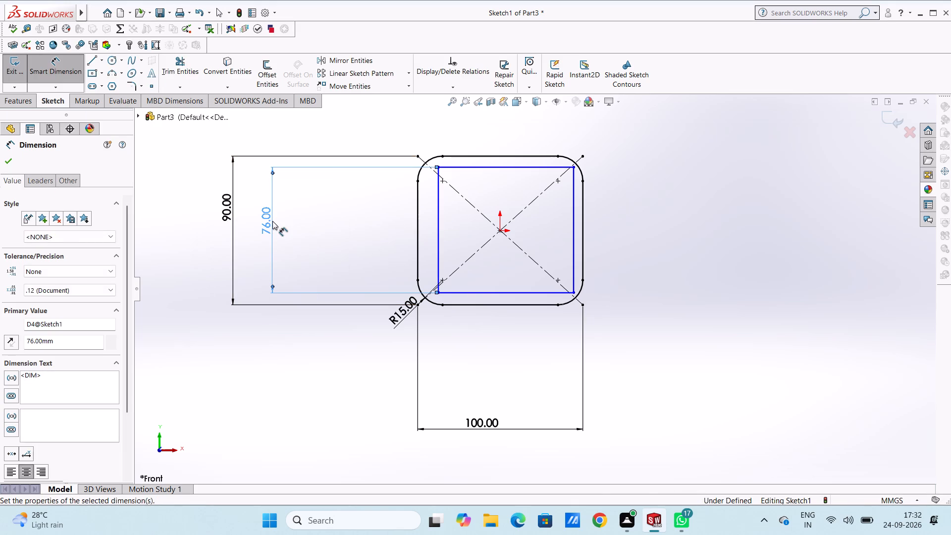
left_click(364, 242)
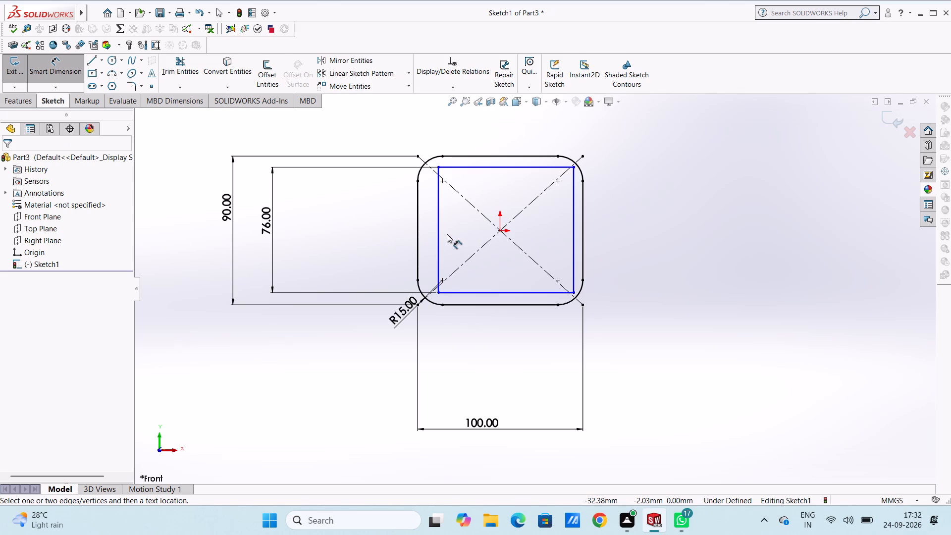
Dimension the inner rectangle's top edge and set its width to 86 mm.
scroll(447, 234, "up", 2)
left_click(511, 203)
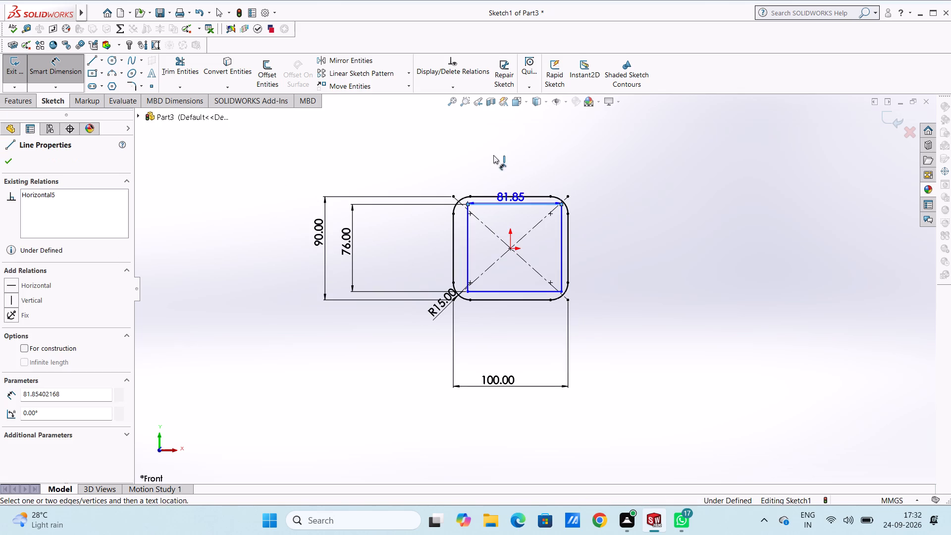
left_click(499, 130)
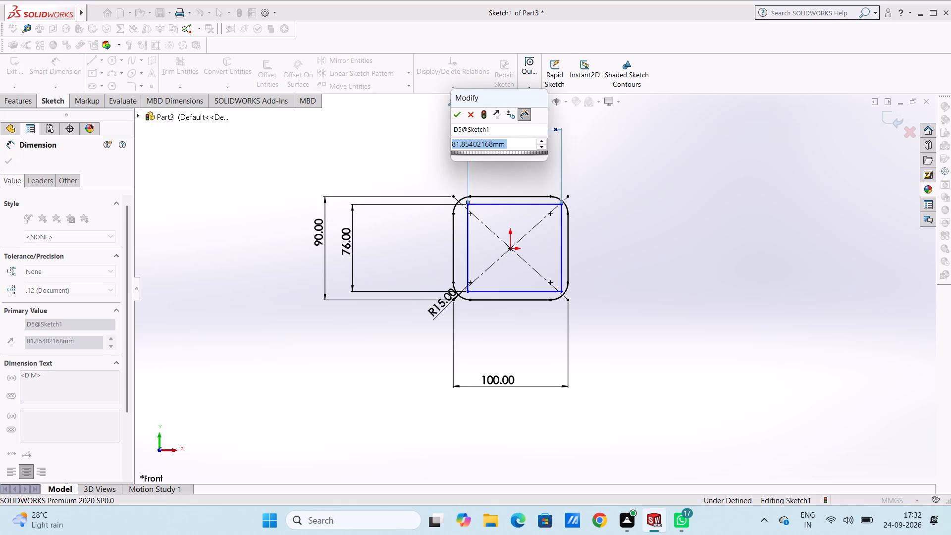
type("86")
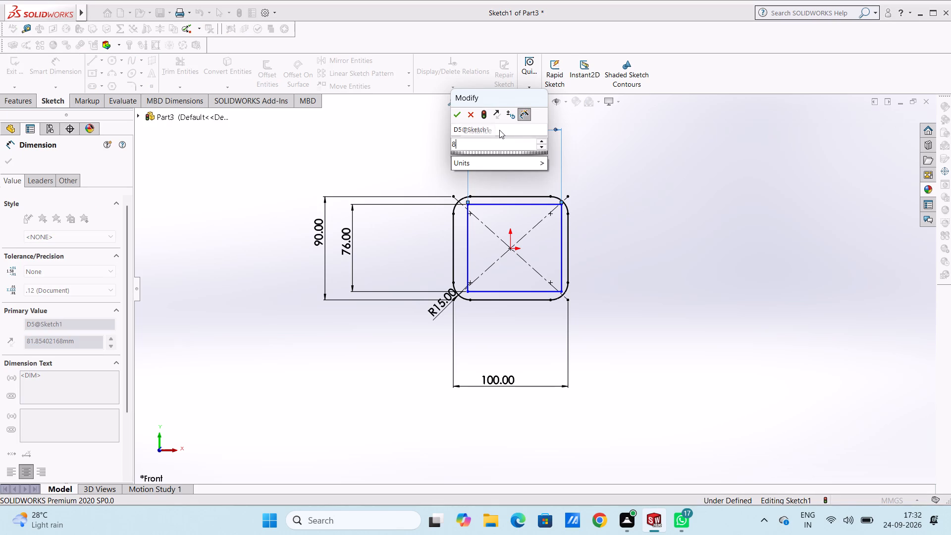
key("Return")
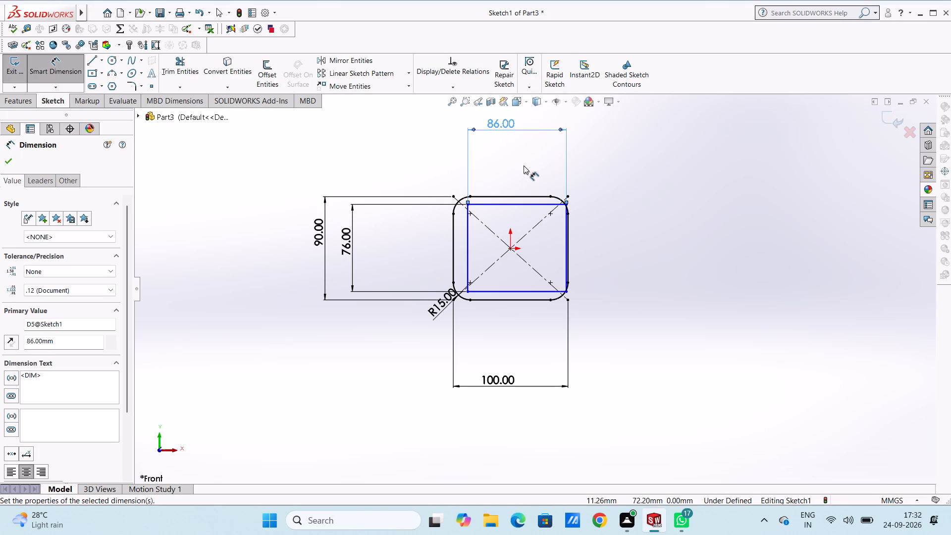
left_click(524, 165)
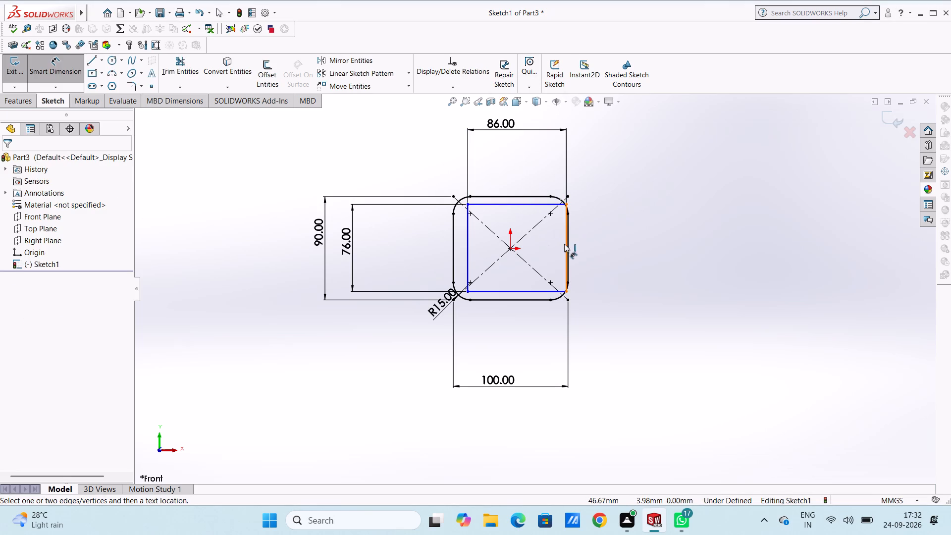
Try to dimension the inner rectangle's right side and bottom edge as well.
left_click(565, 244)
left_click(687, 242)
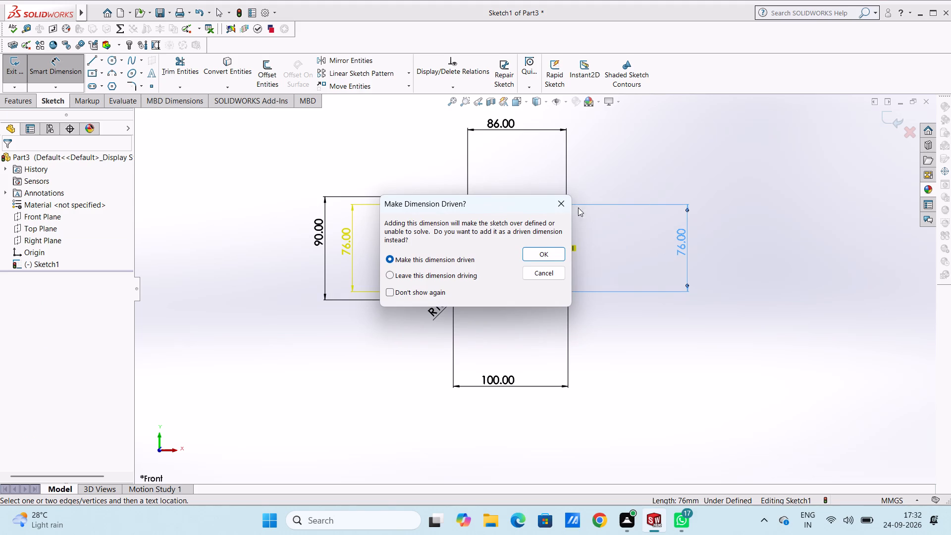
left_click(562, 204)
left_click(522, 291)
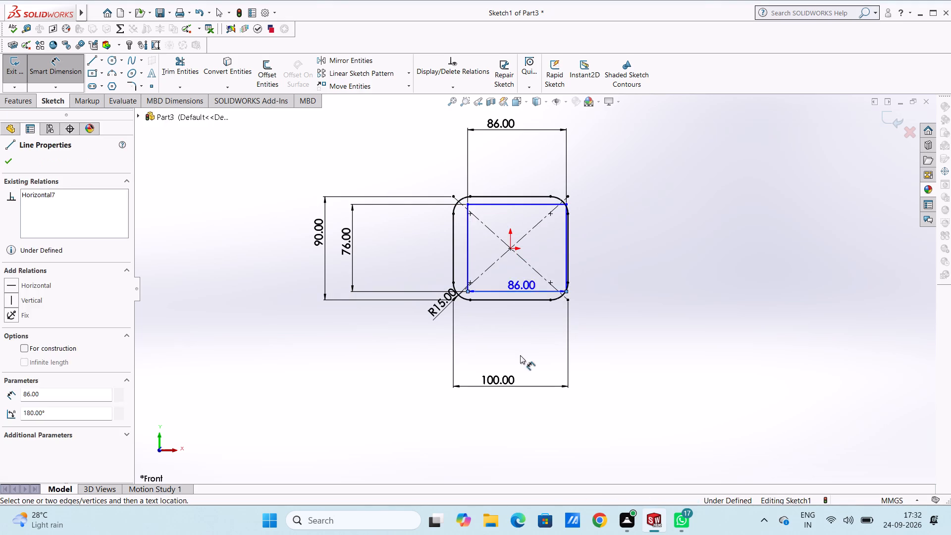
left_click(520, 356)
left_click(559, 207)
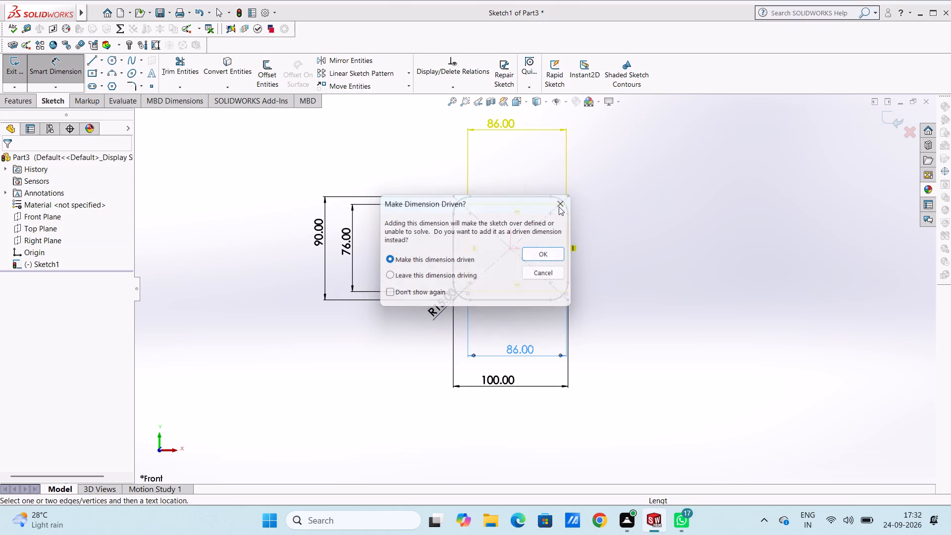
Dimension the horizontal distance from the inner rectangle's left side to the origin as 43 mm.
left_click(468, 246)
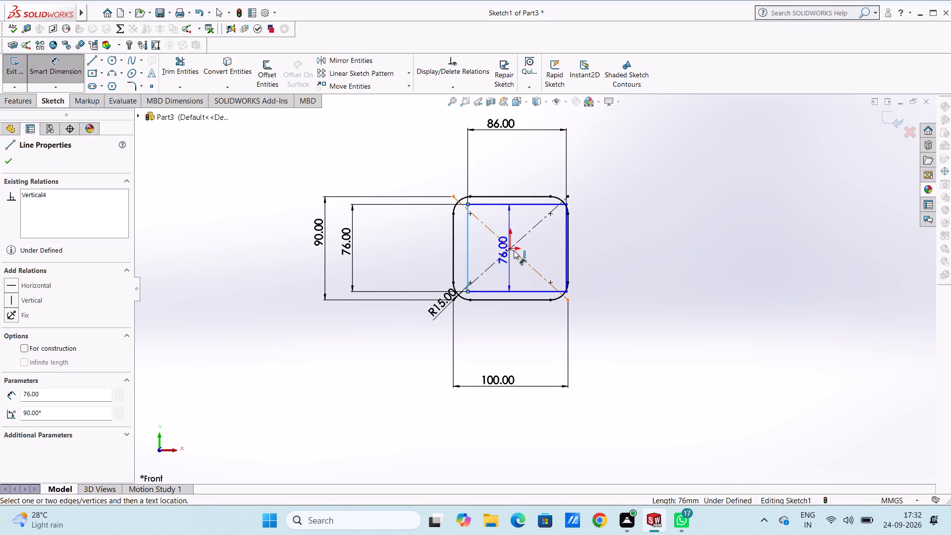
left_click(512, 248)
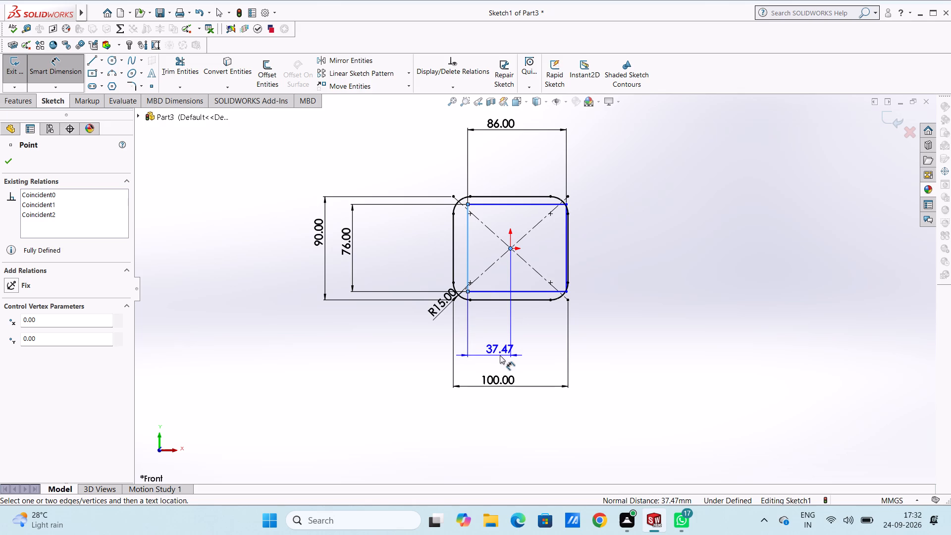
left_click(500, 355)
type("43")
key("Return")
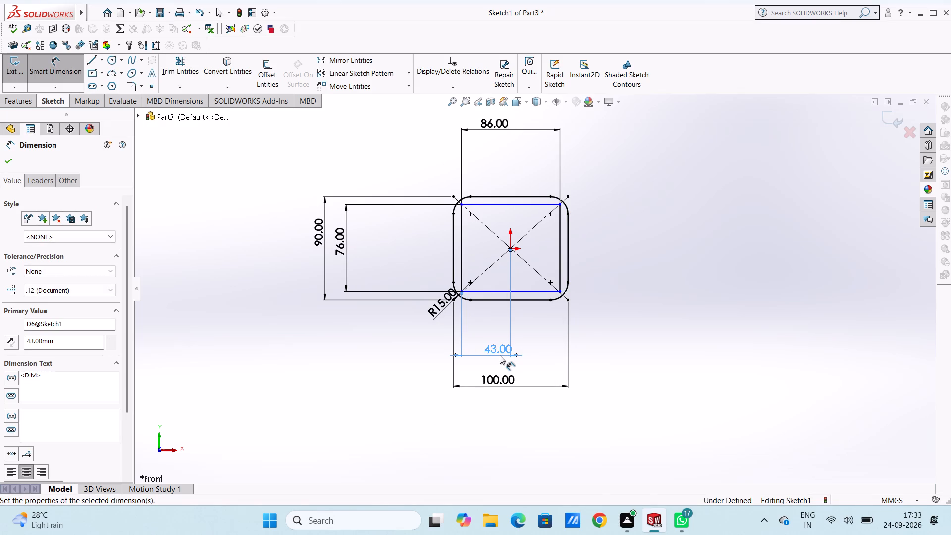
left_click(735, 203)
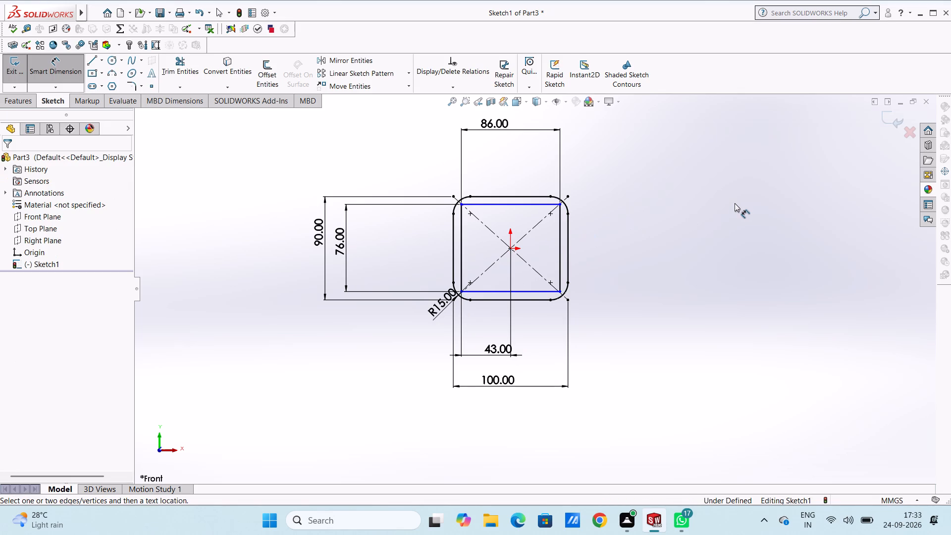
Dimension the vertical distance from the origin to the inner rectangle's top edge as 38 mm.
left_click(511, 247)
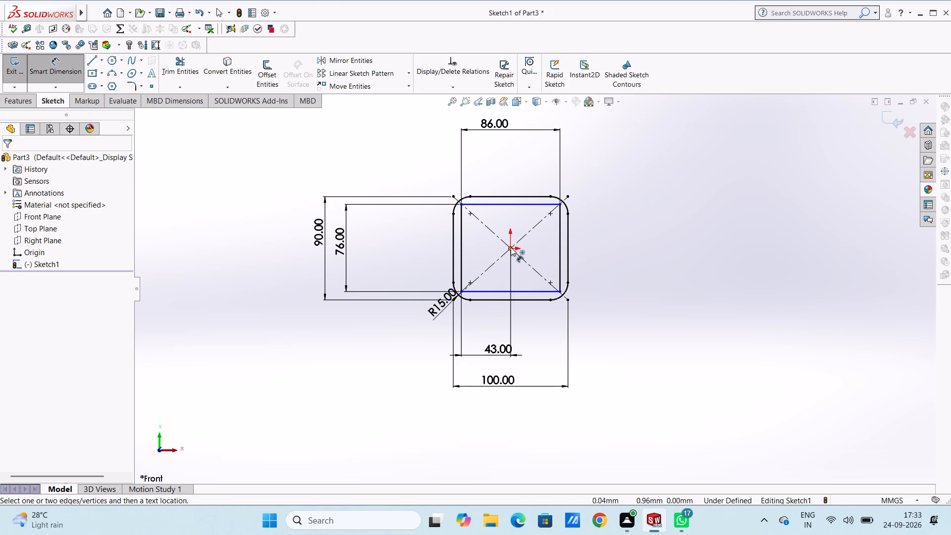
left_click(518, 202)
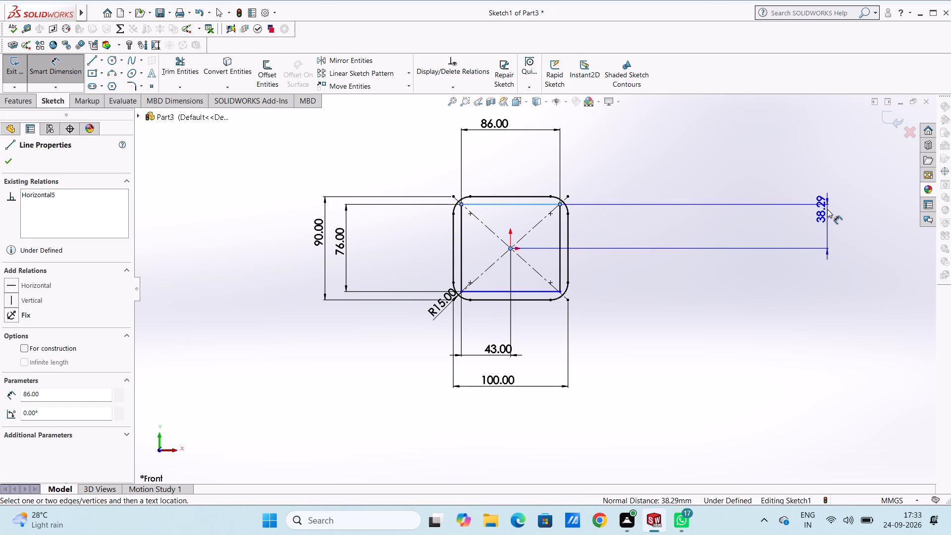
left_click(827, 209)
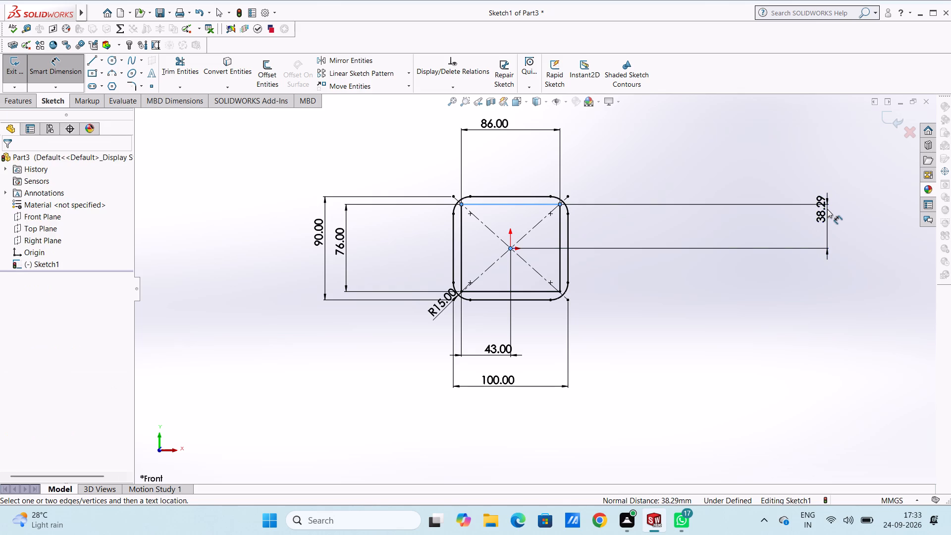
type("38")
key("Return")
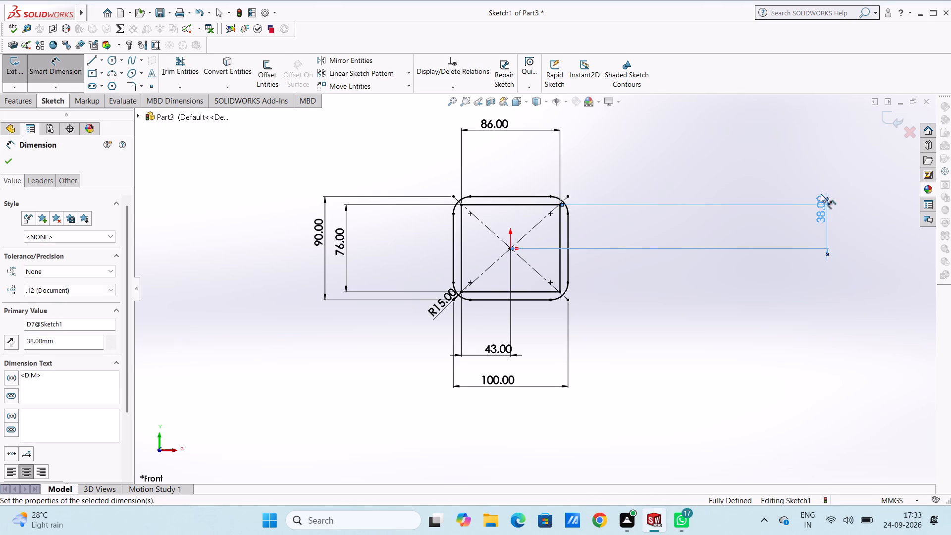
left_click(689, 166)
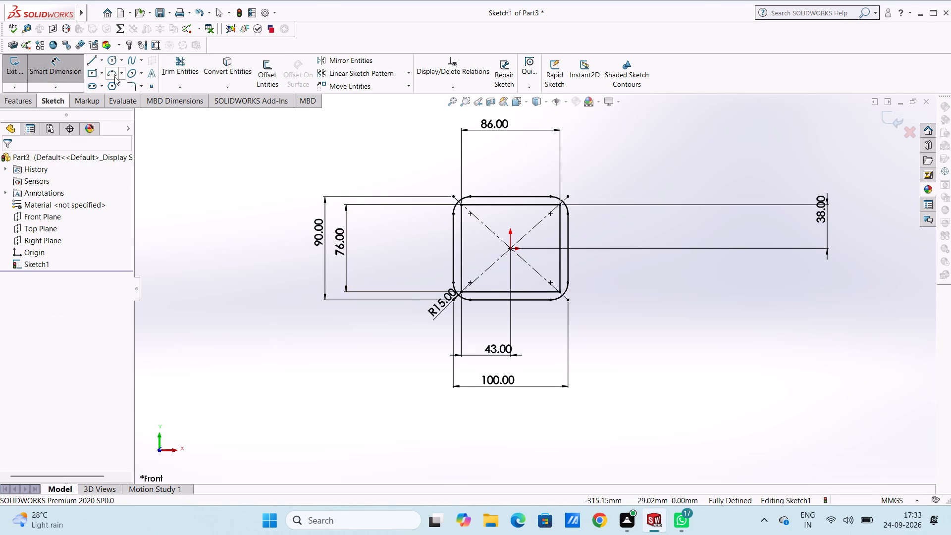
Round all four corners of the inner rectangle with 10 mm sketch fillets.
left_click(128, 82)
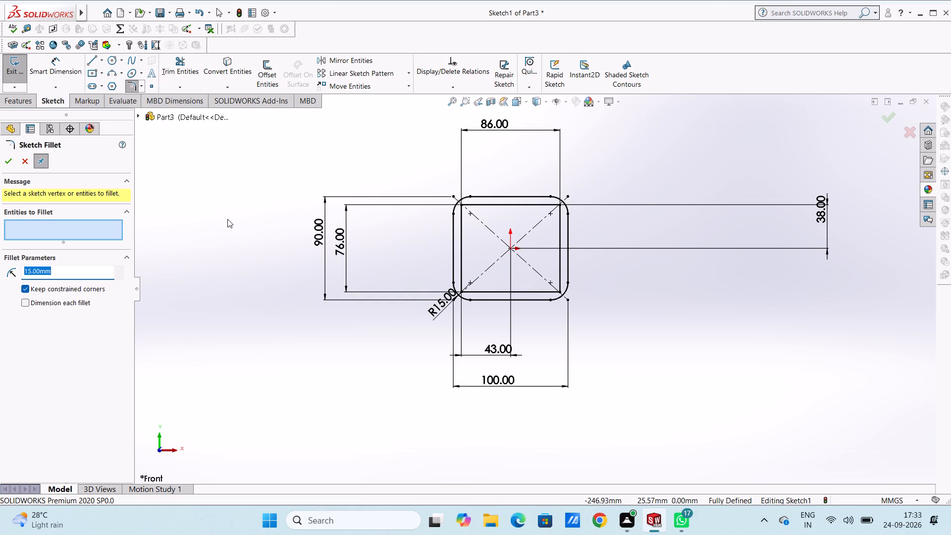
type("10")
key("Return")
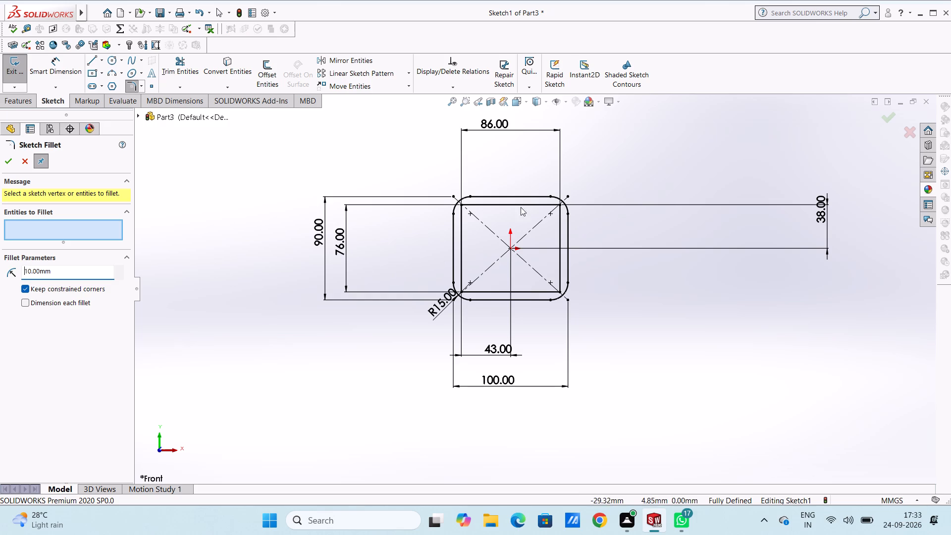
scroll(579, 196, "down", 4)
left_click(521, 238)
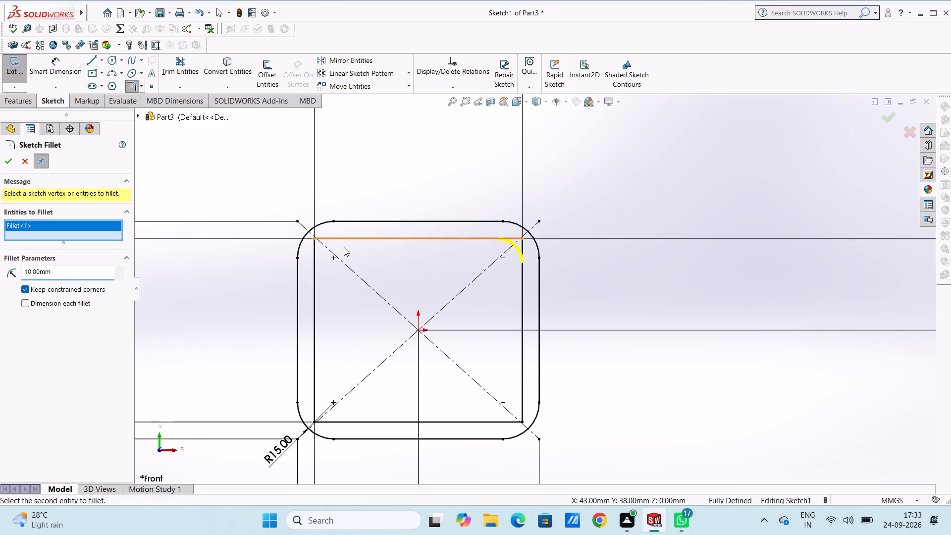
left_click(313, 236)
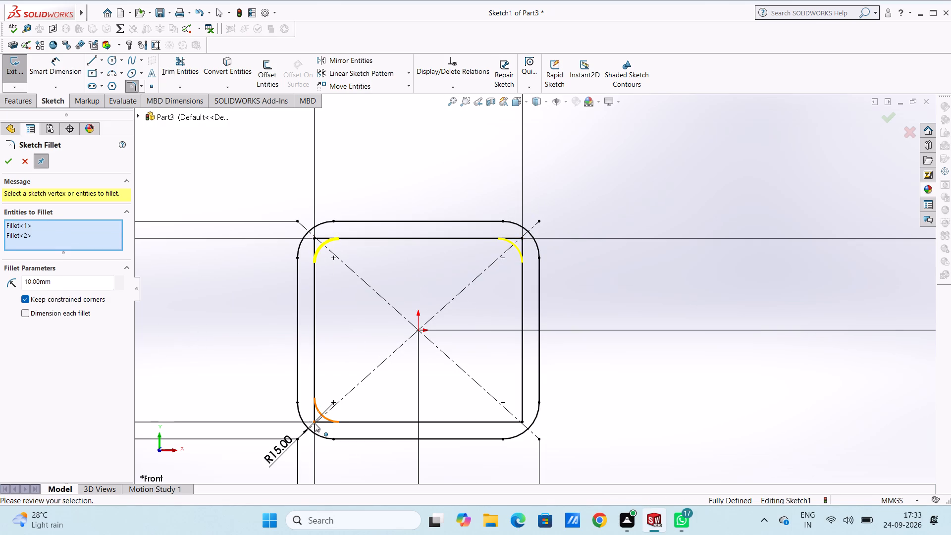
left_click(315, 424)
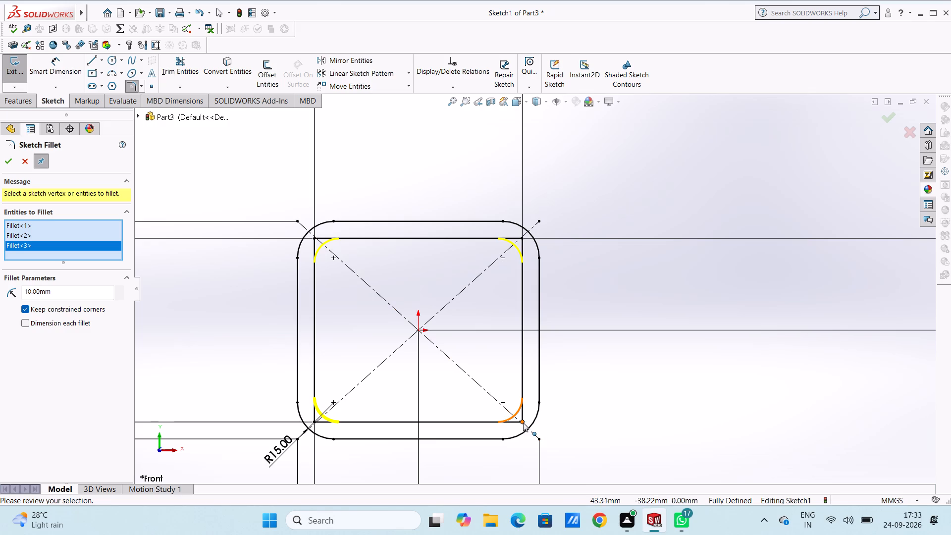
left_click(522, 423)
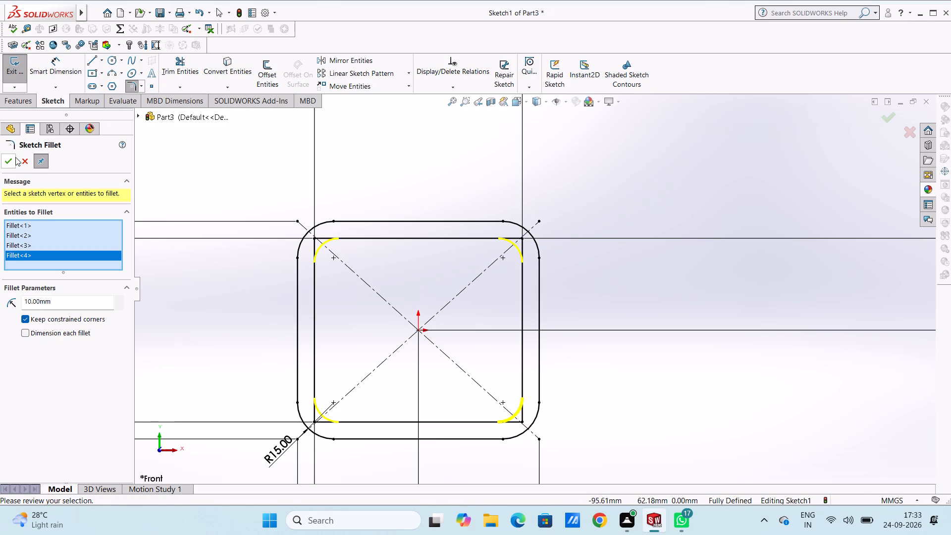
left_click(5, 162)
left_click(5, 162)
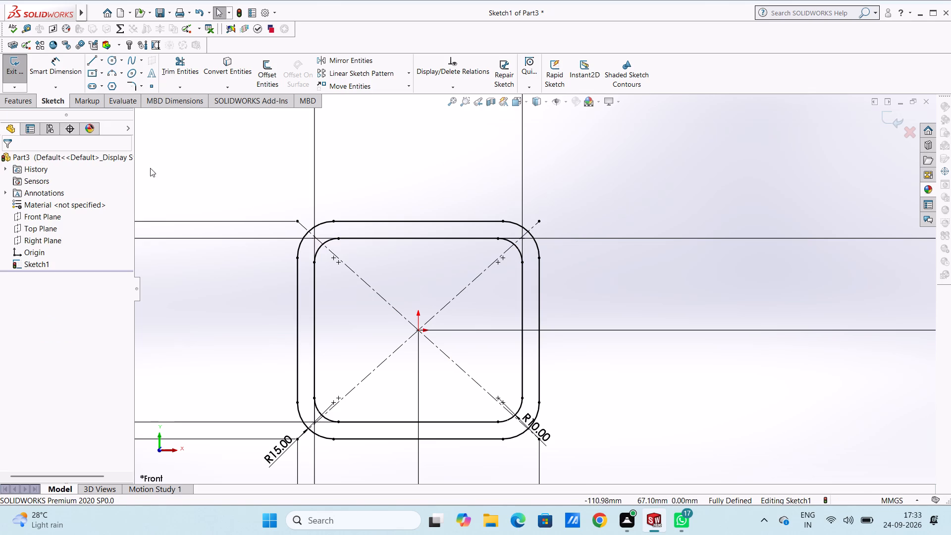
left_click(185, 169)
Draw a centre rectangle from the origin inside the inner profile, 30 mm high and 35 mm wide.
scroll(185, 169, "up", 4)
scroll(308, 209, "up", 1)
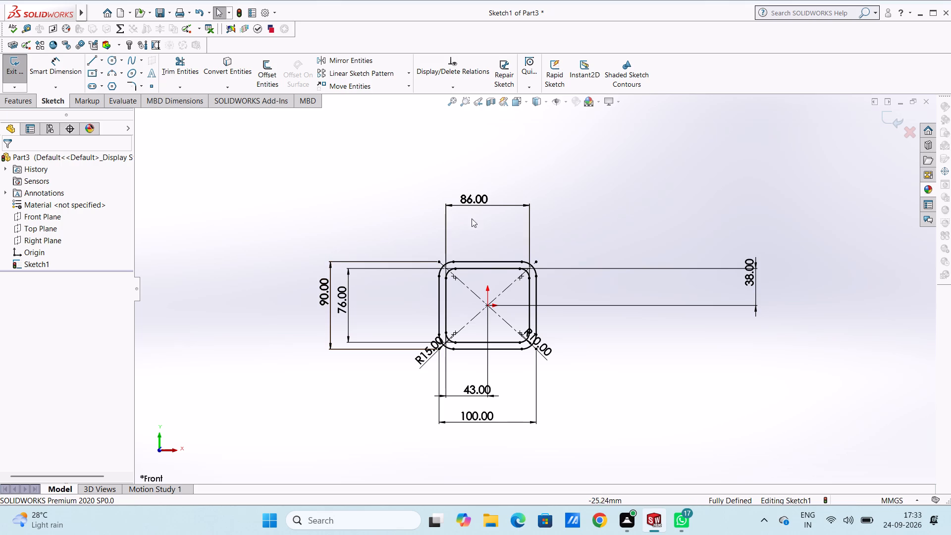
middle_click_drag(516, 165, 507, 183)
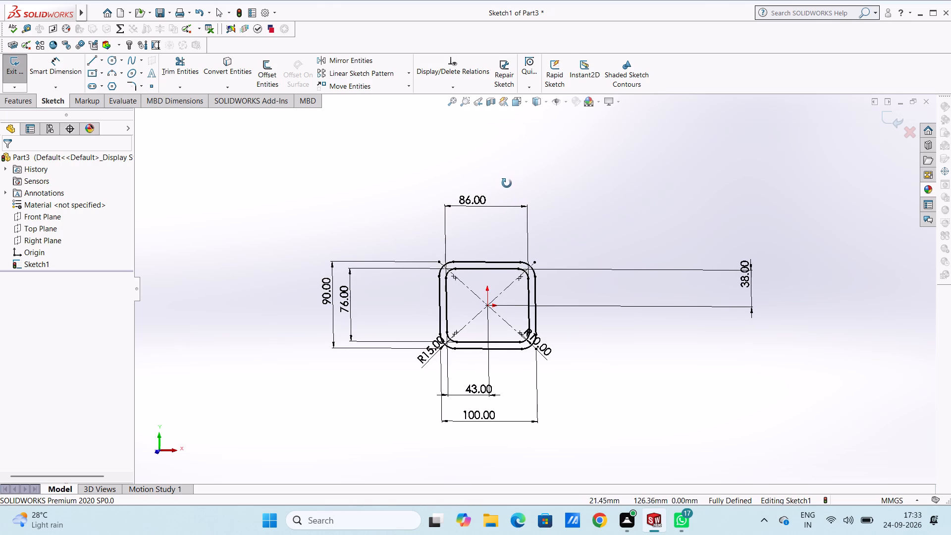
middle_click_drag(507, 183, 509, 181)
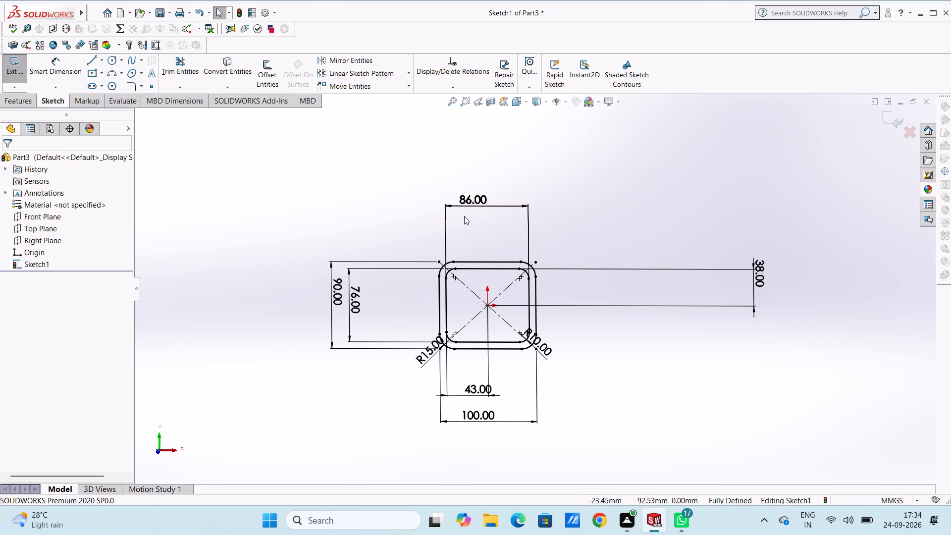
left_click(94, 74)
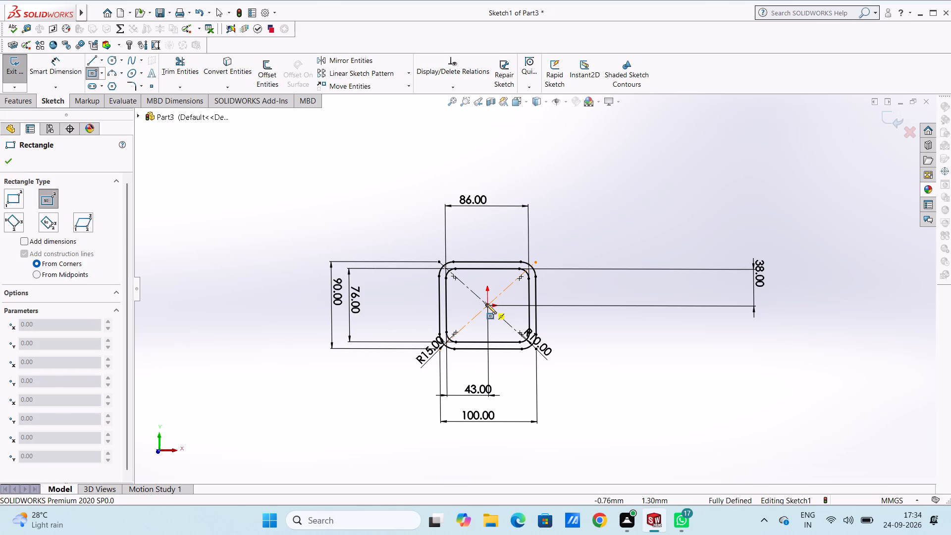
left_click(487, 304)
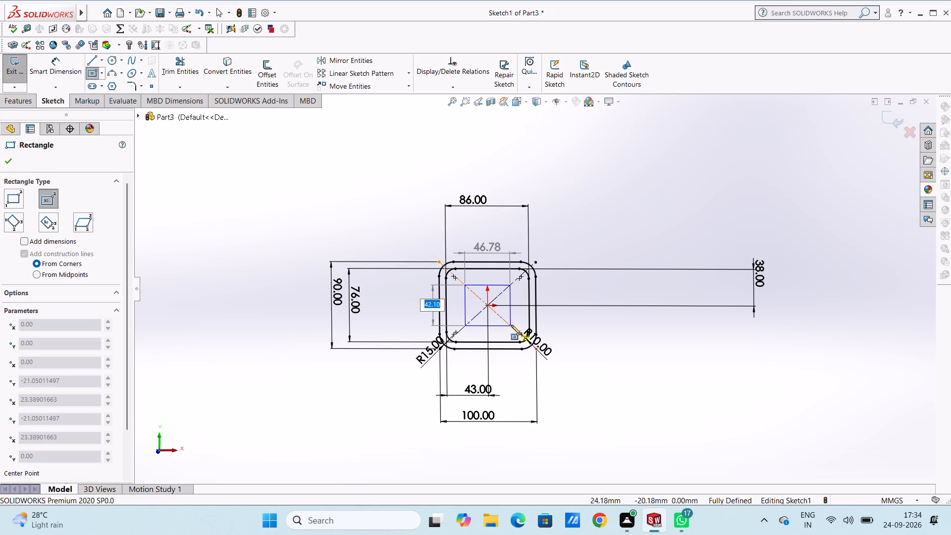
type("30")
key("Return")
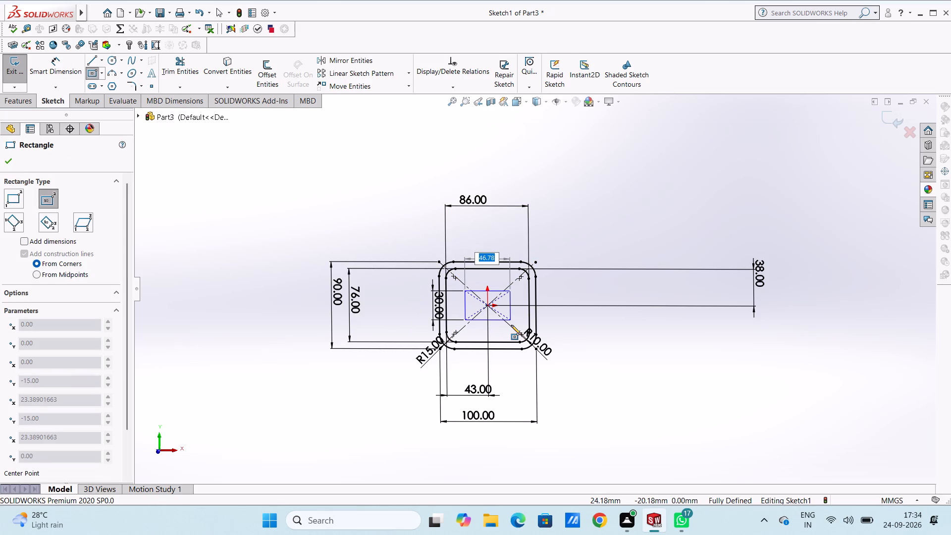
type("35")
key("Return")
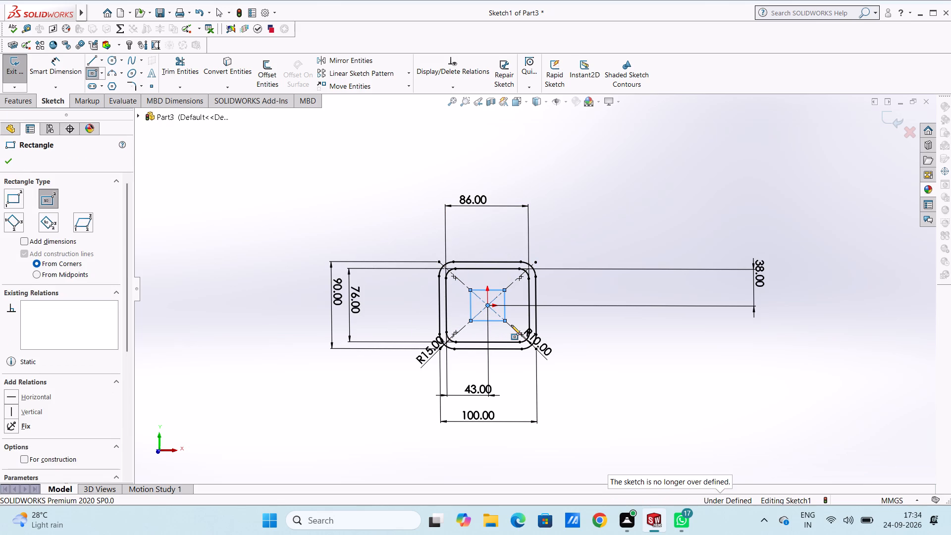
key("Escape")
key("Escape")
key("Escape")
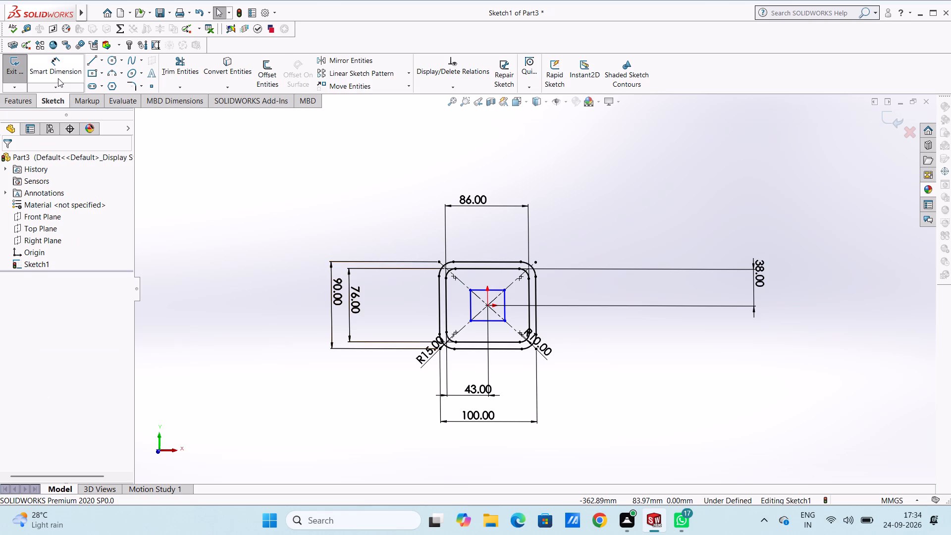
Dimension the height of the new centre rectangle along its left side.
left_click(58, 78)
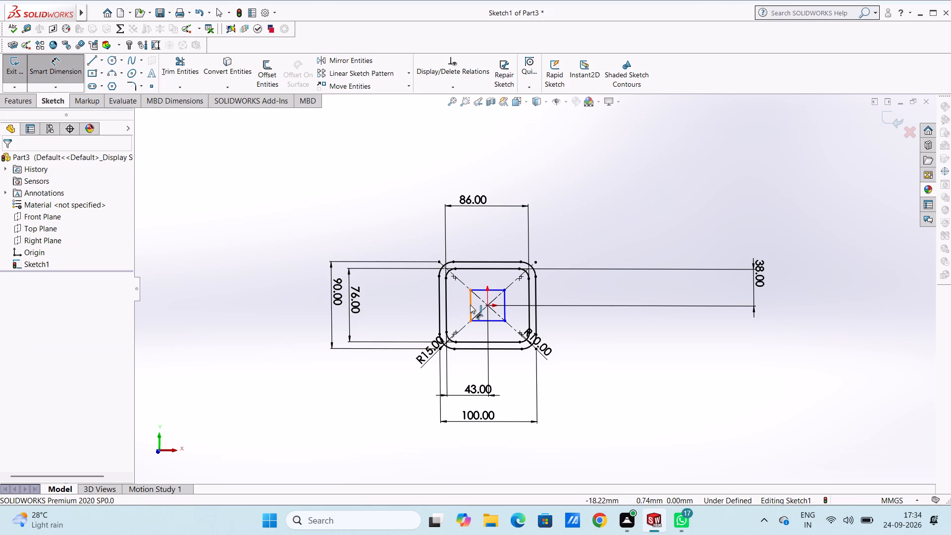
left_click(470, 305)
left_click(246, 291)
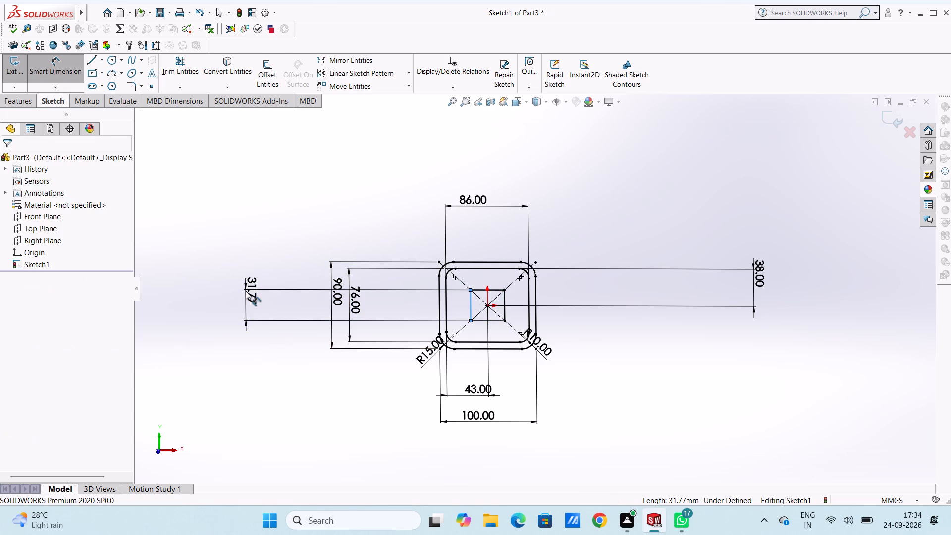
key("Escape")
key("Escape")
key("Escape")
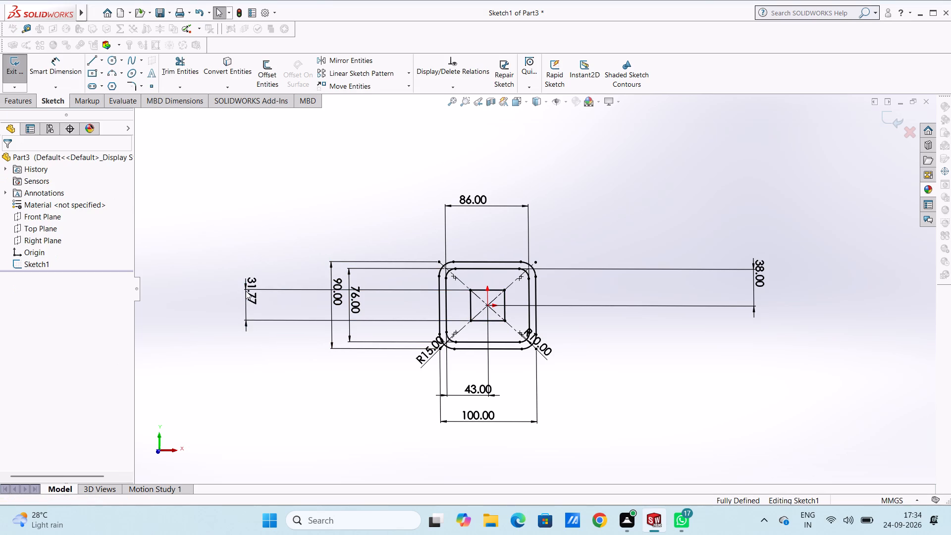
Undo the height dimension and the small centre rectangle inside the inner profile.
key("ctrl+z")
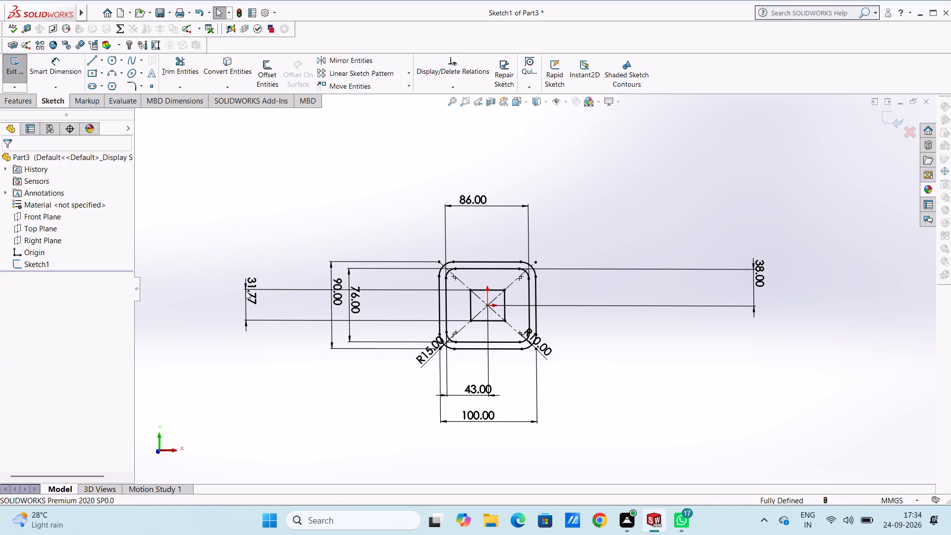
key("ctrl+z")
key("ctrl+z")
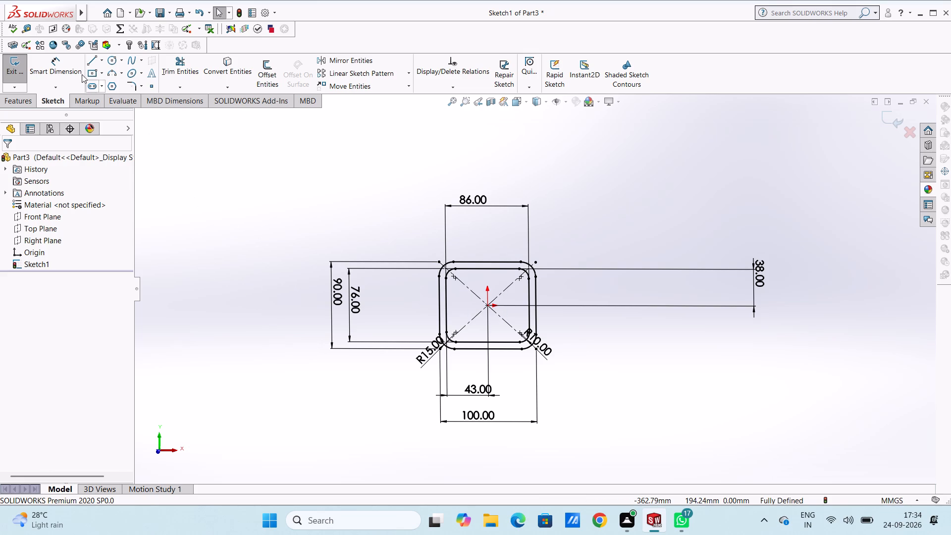
Sketch a closed four-line rectangle around the origin inside the inner profile, about 42 mm wide and 38.5 mm high.
left_click(90, 61)
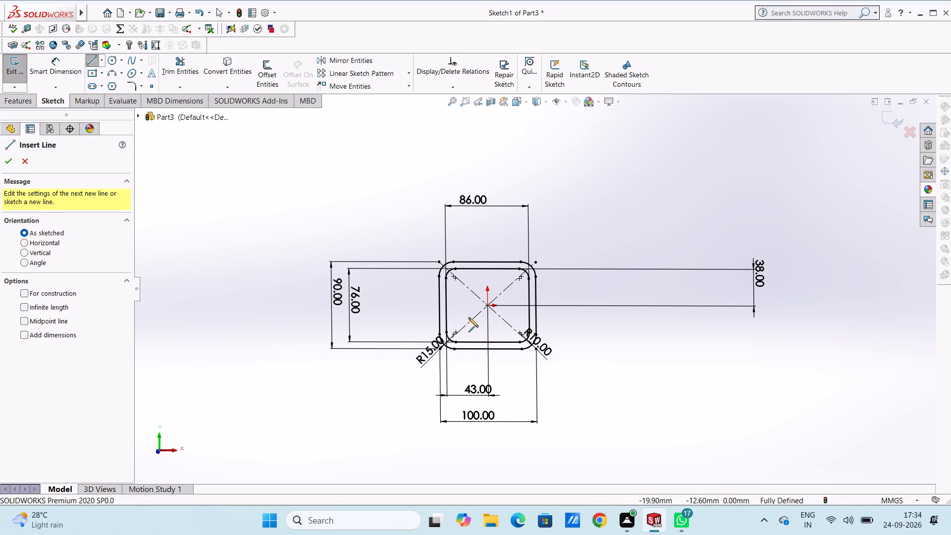
left_click(468, 316)
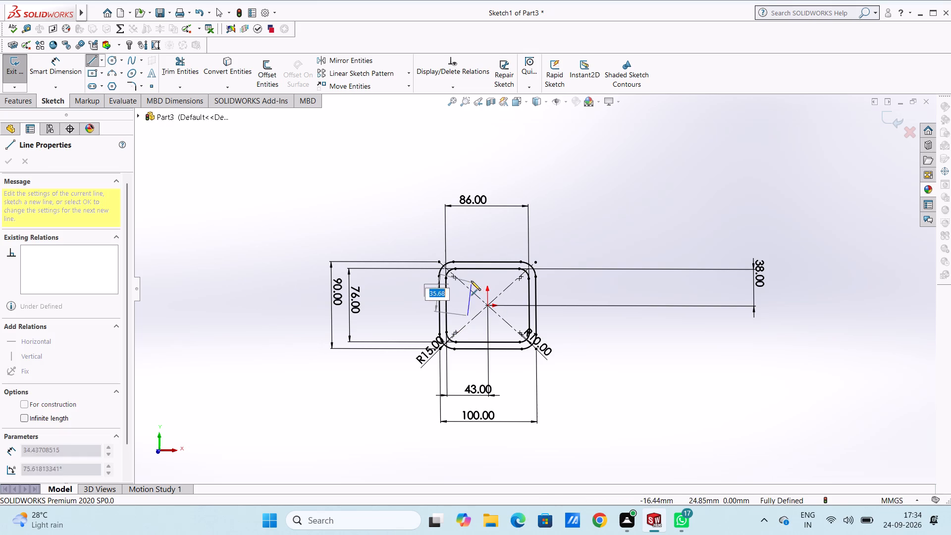
left_click(468, 279)
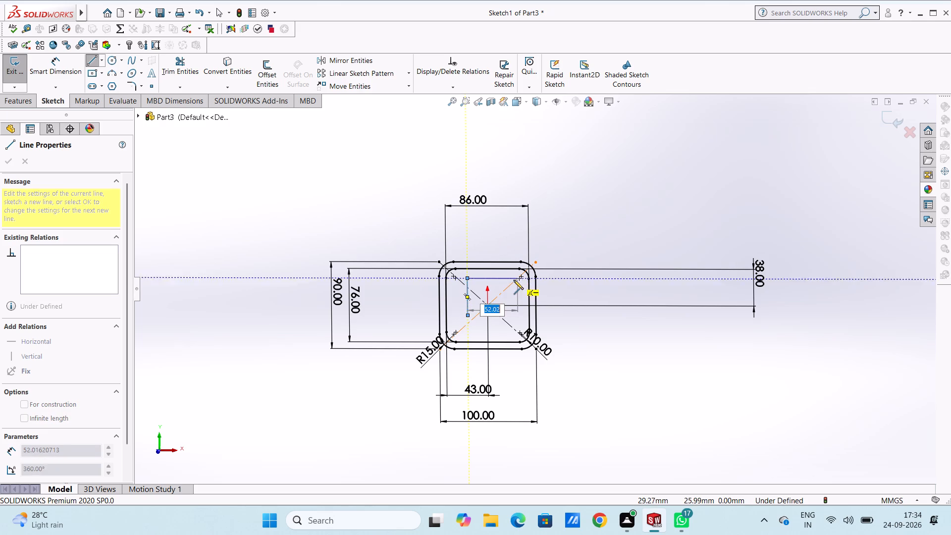
left_click(508, 277)
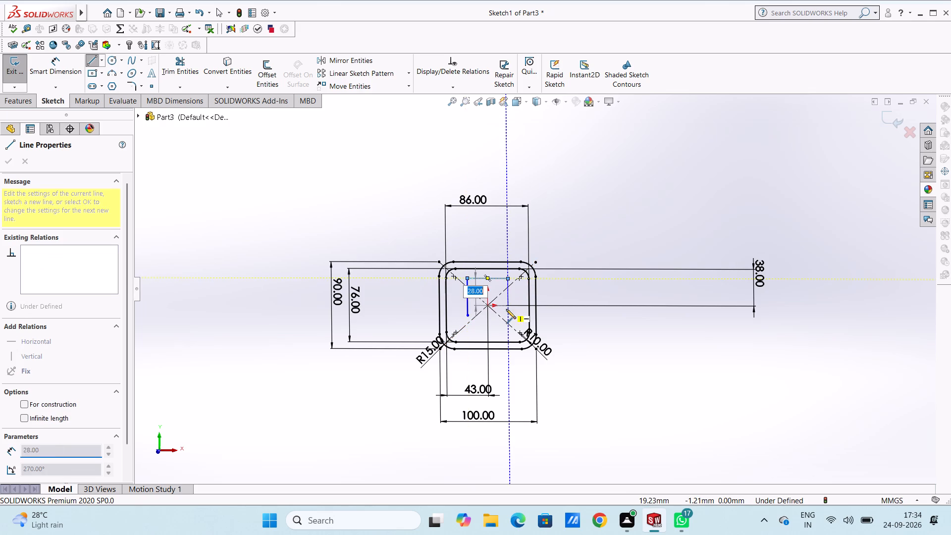
left_click(505, 315)
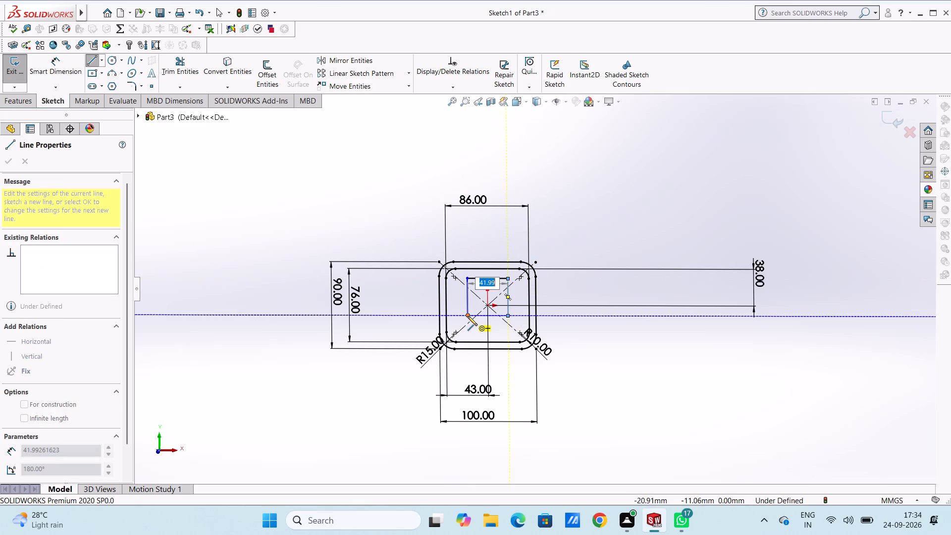
left_click(468, 316)
key("Escape")
key("Escape")
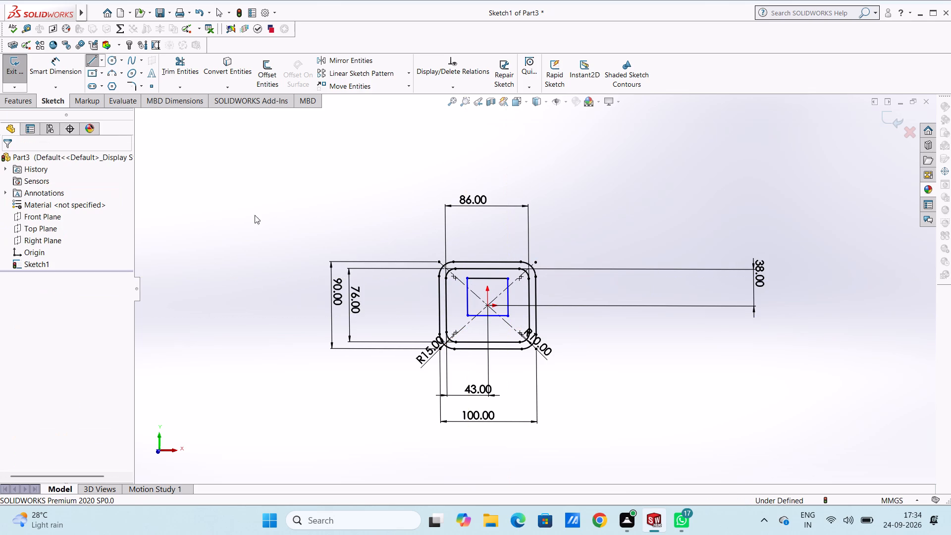
Dimension the left side of the small four-line rectangle as 30 mm.
left_click(68, 70)
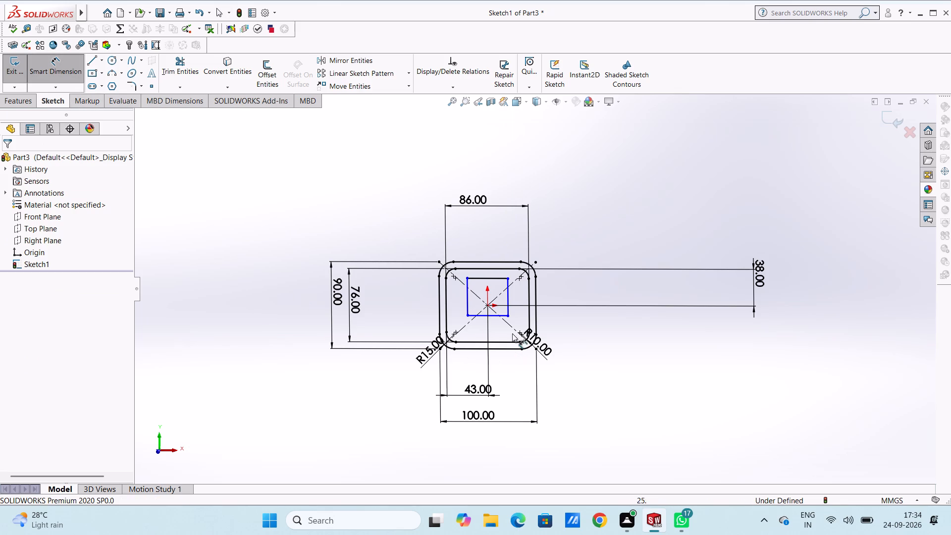
left_click(467, 300)
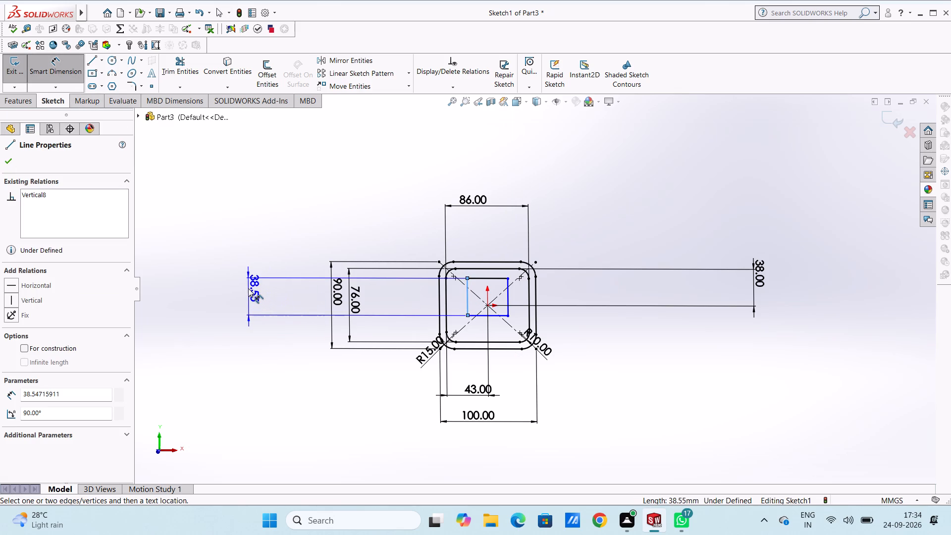
left_click(248, 288)
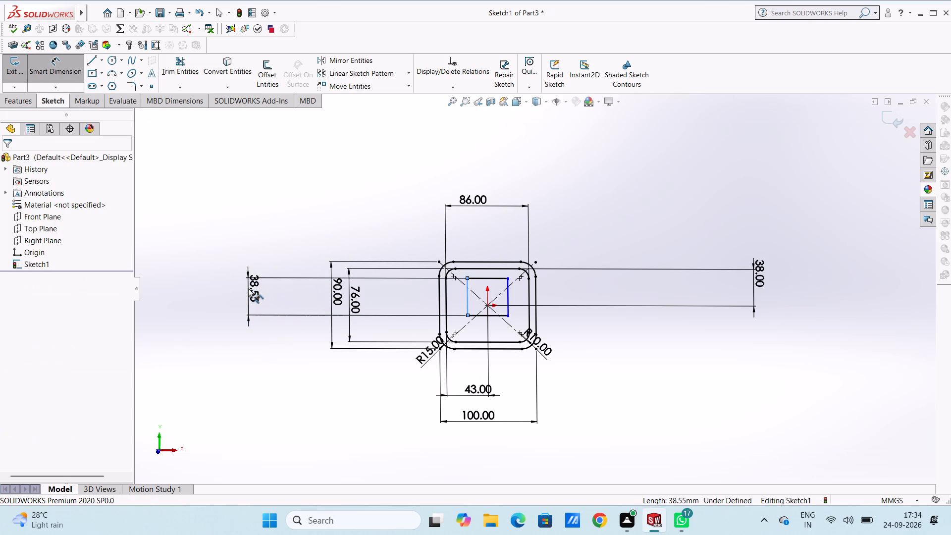
type("30")
key("Return")
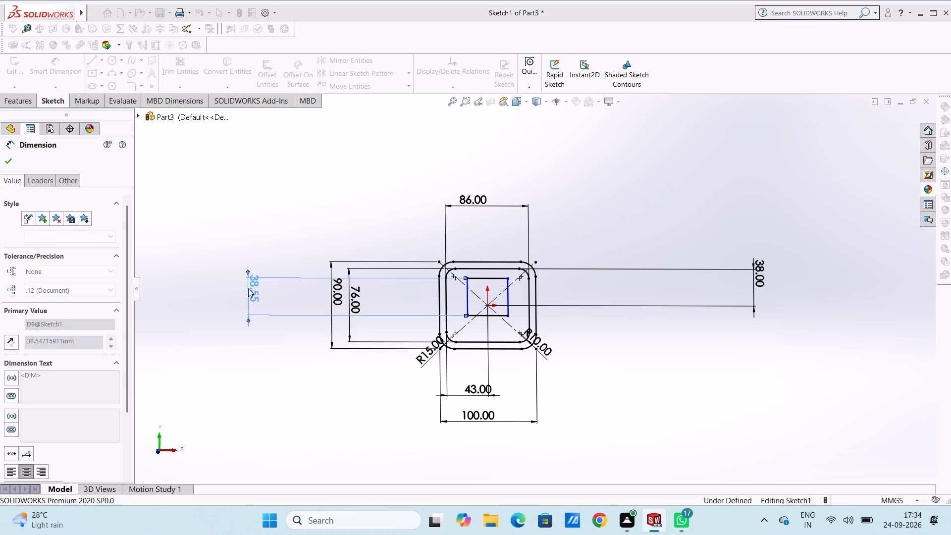
left_click(313, 195)
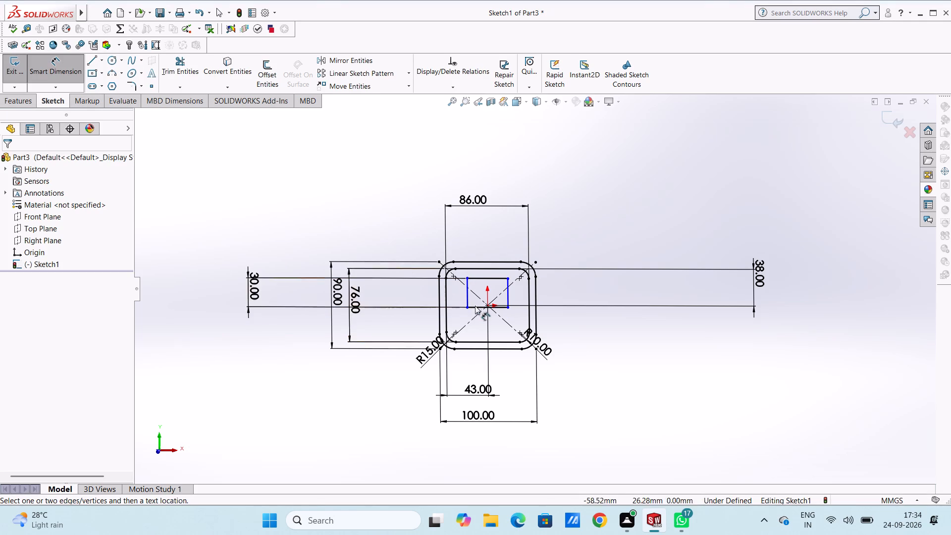
Dimension the top edge of the small four-line rectangle as 35 mm.
left_click(487, 279)
left_click(488, 142)
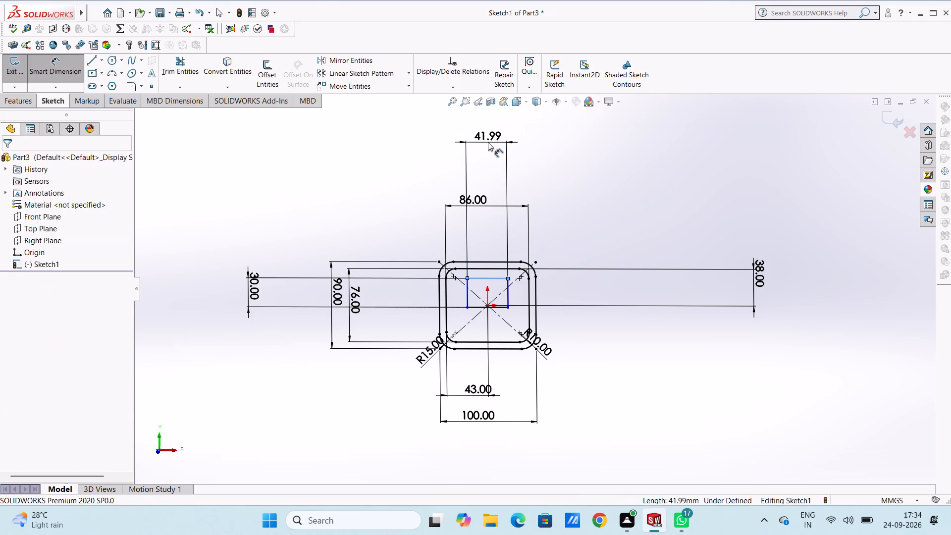
type("35")
key("Return")
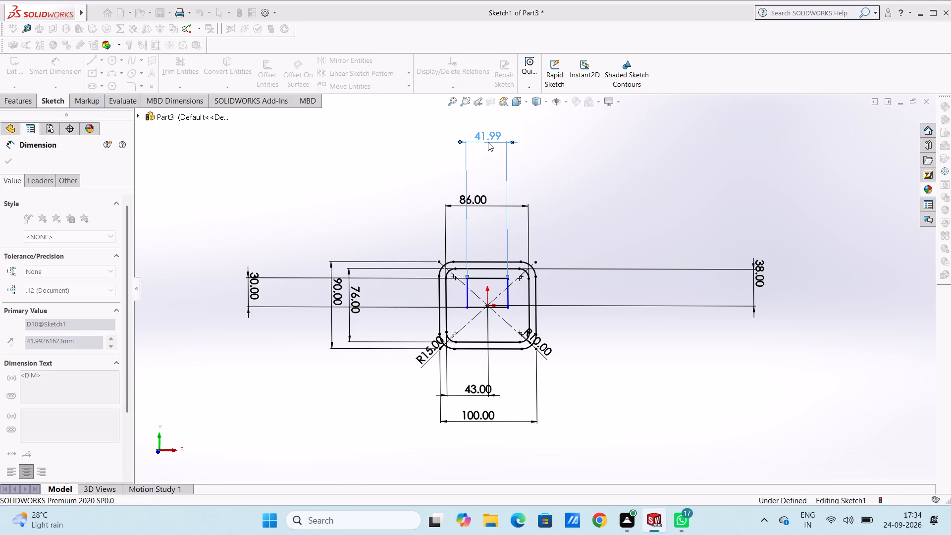
left_click(408, 175)
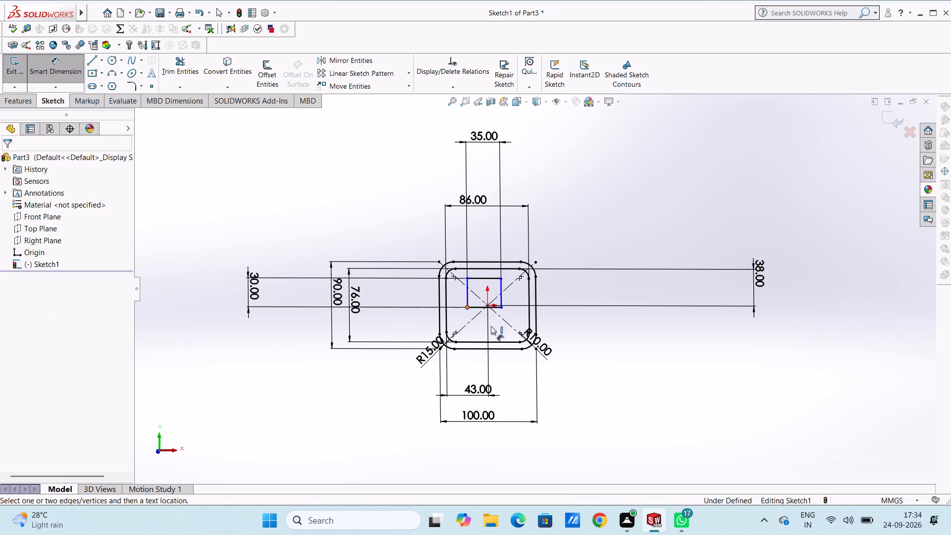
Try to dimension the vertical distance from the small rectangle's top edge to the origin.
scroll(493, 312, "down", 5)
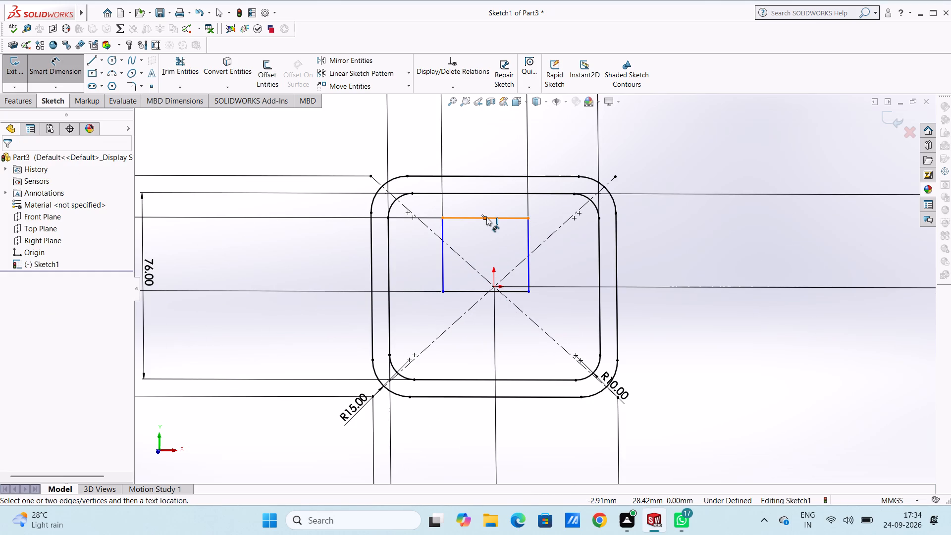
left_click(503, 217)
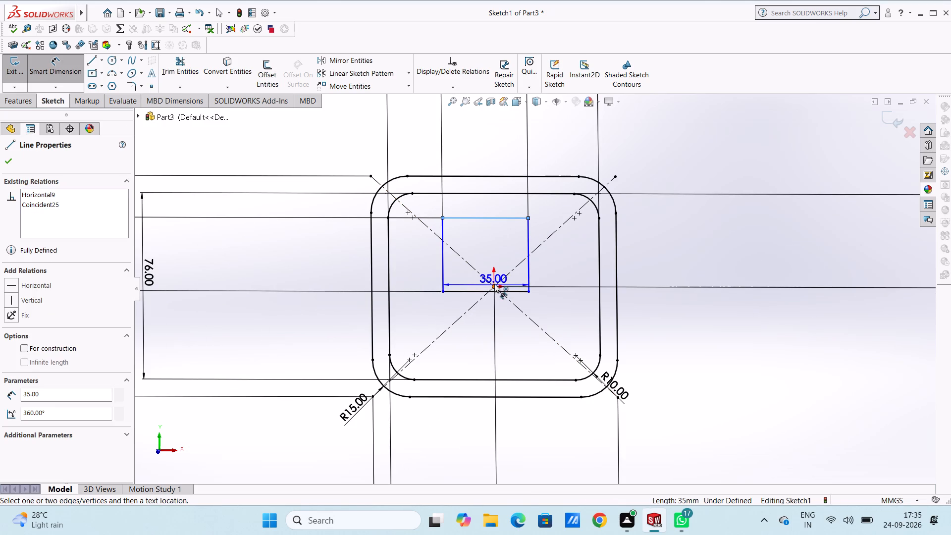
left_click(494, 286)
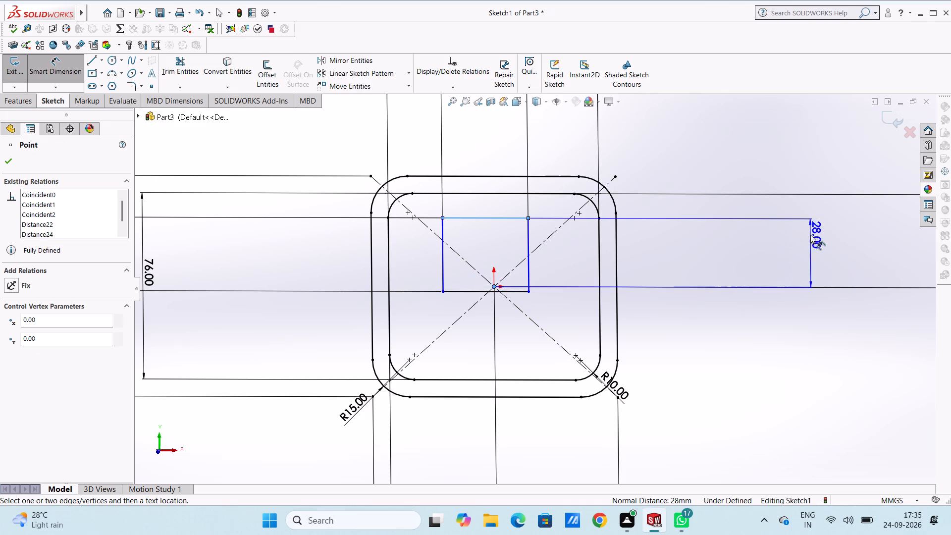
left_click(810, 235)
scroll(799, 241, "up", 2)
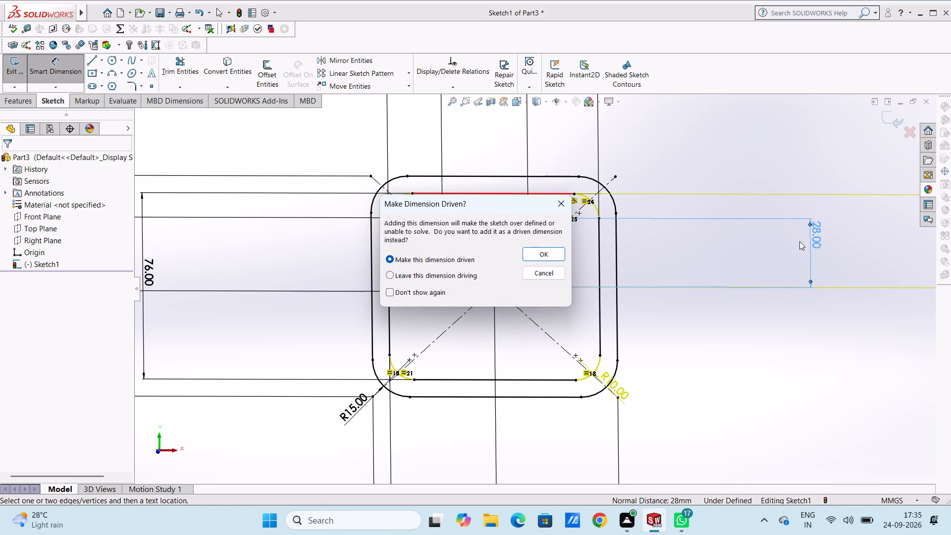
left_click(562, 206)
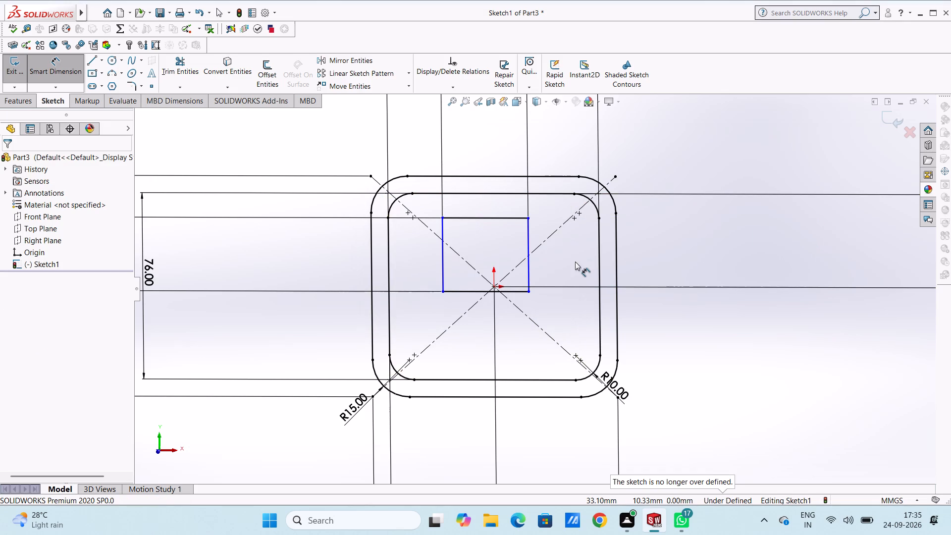
Delete the 35 mm width dimension of the small rectangle.
scroll(575, 262, "up", 4)
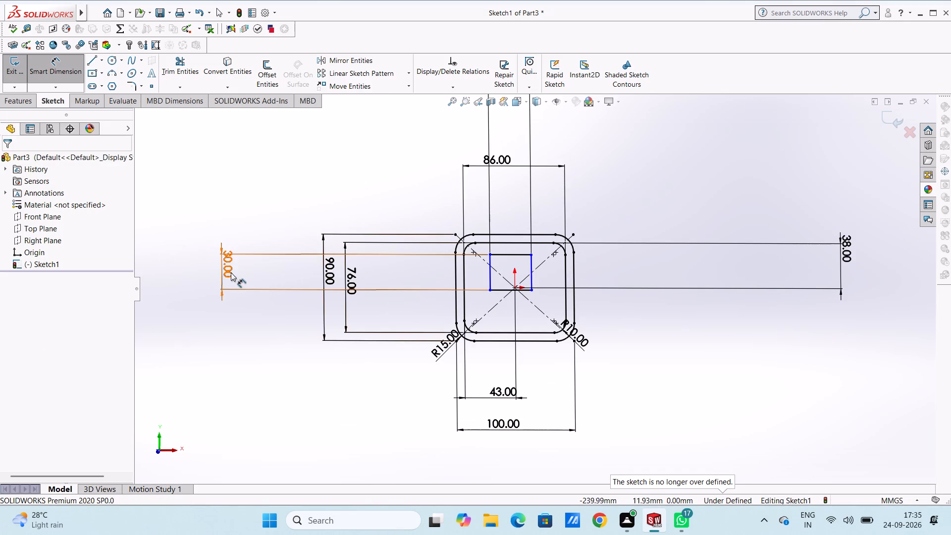
scroll(393, 233, "up", 2)
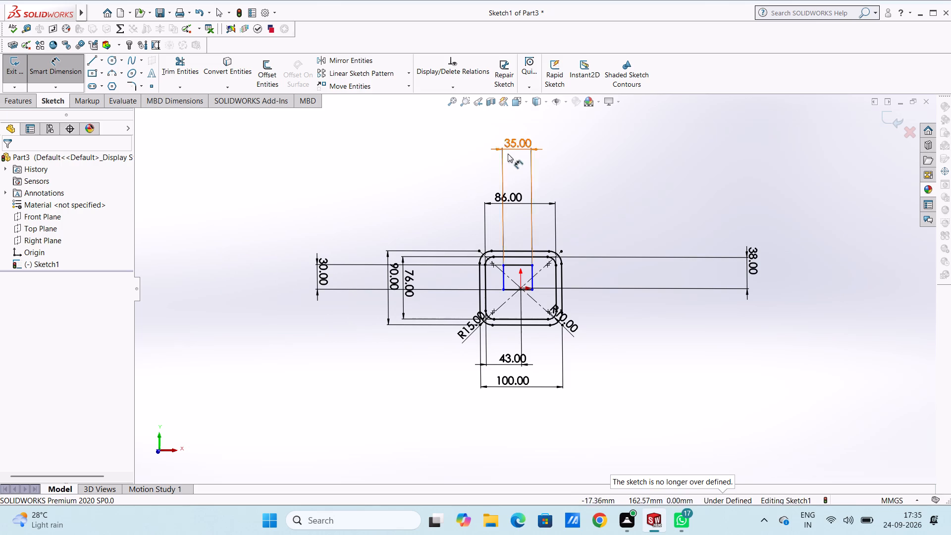
left_click(510, 151)
key("Delete")
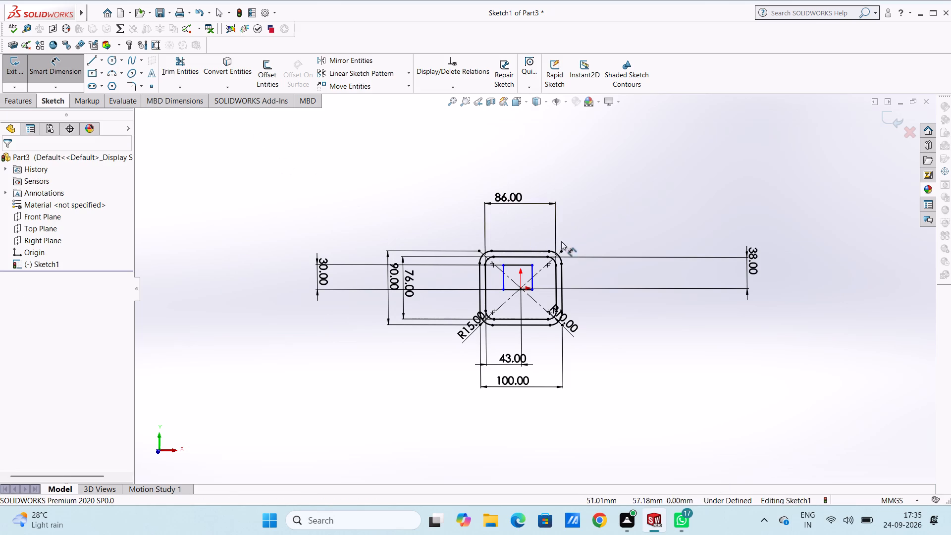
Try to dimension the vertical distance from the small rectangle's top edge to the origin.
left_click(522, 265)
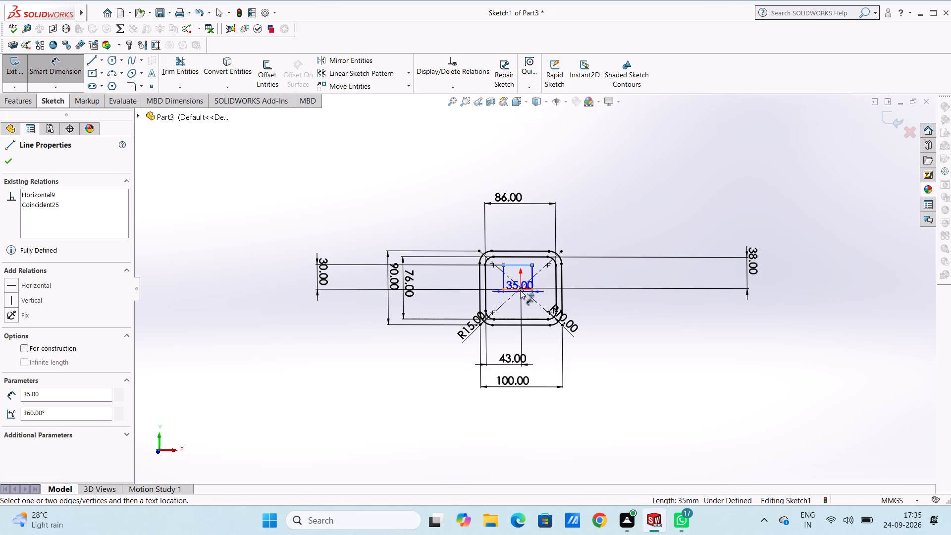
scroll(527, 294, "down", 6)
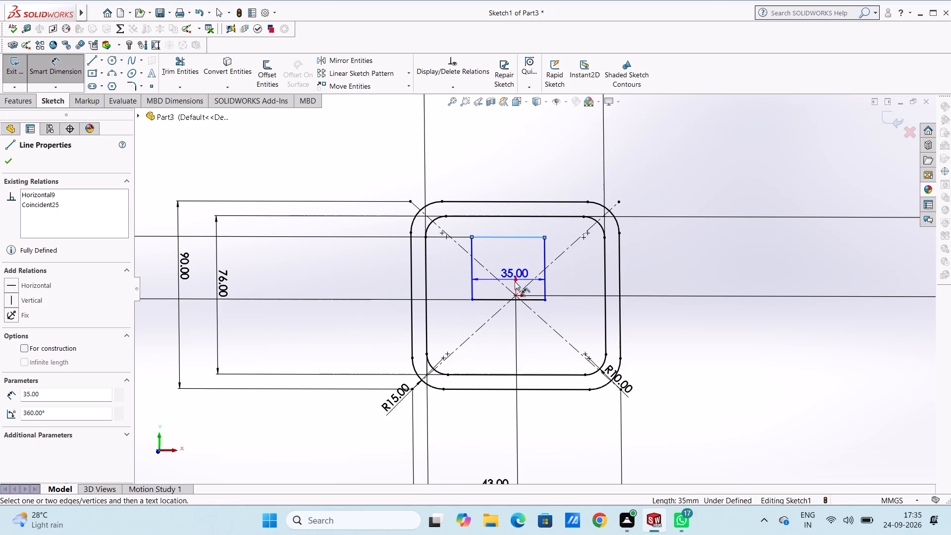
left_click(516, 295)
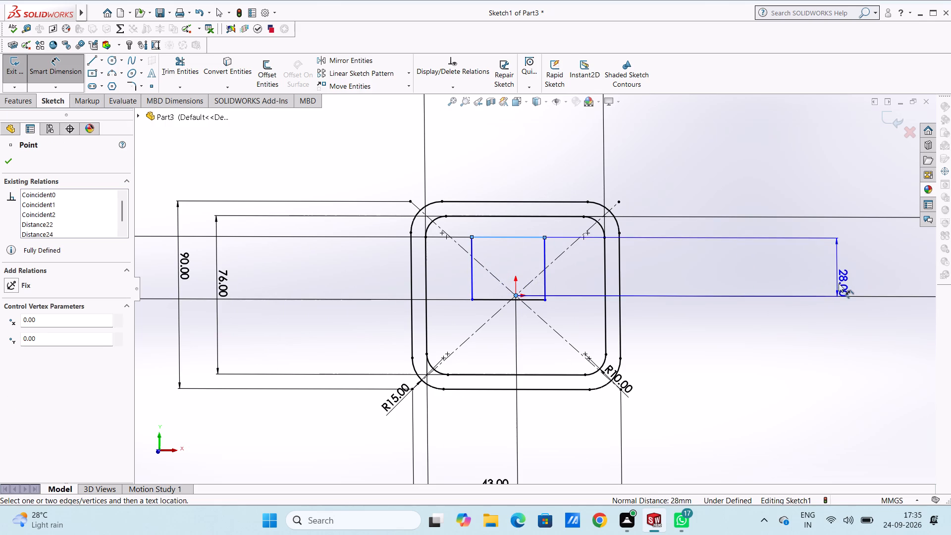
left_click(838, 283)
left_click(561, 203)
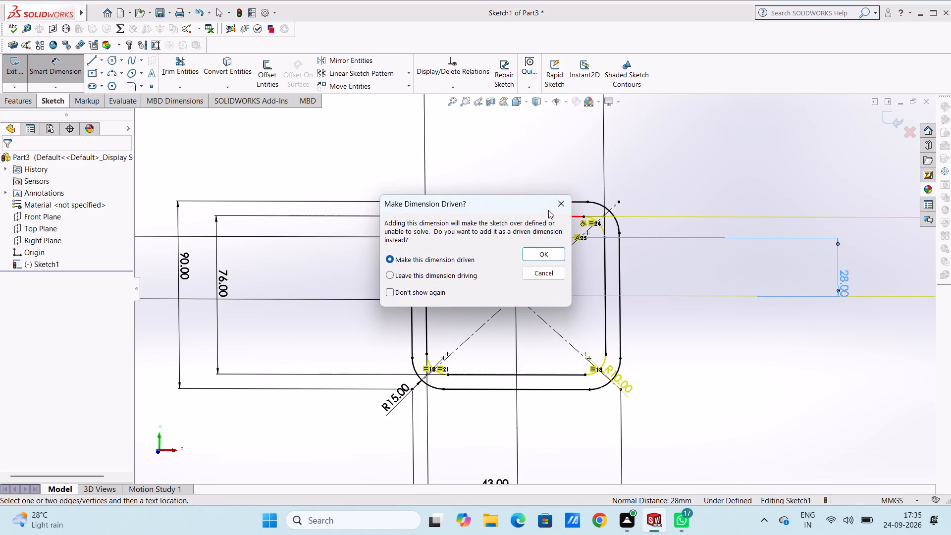
Delete the 30 mm height dimension of the small rectangle.
scroll(289, 262, "up", 3)
left_click(229, 269)
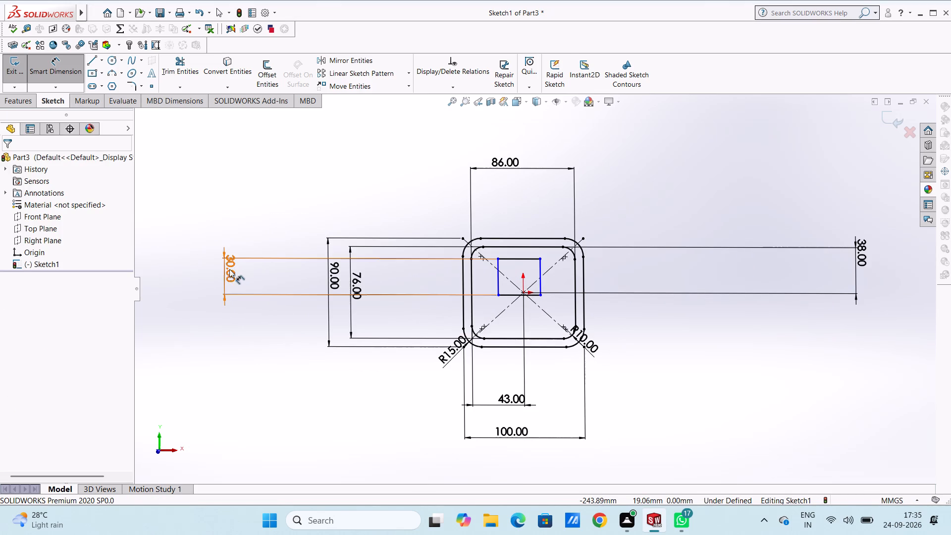
key("Delete")
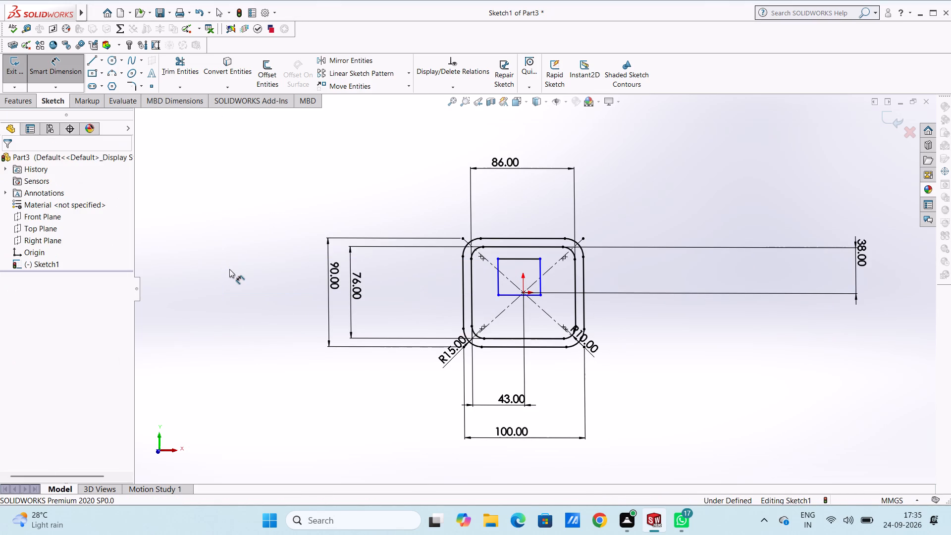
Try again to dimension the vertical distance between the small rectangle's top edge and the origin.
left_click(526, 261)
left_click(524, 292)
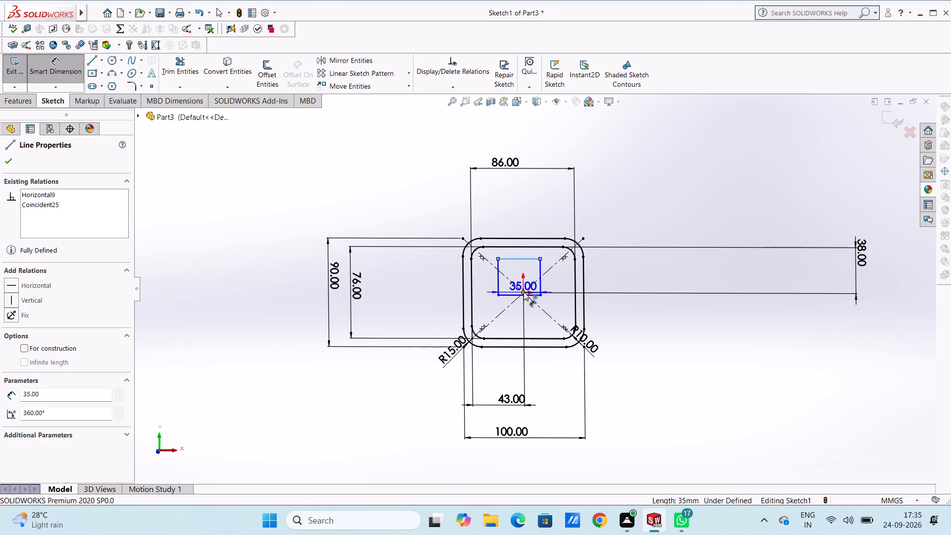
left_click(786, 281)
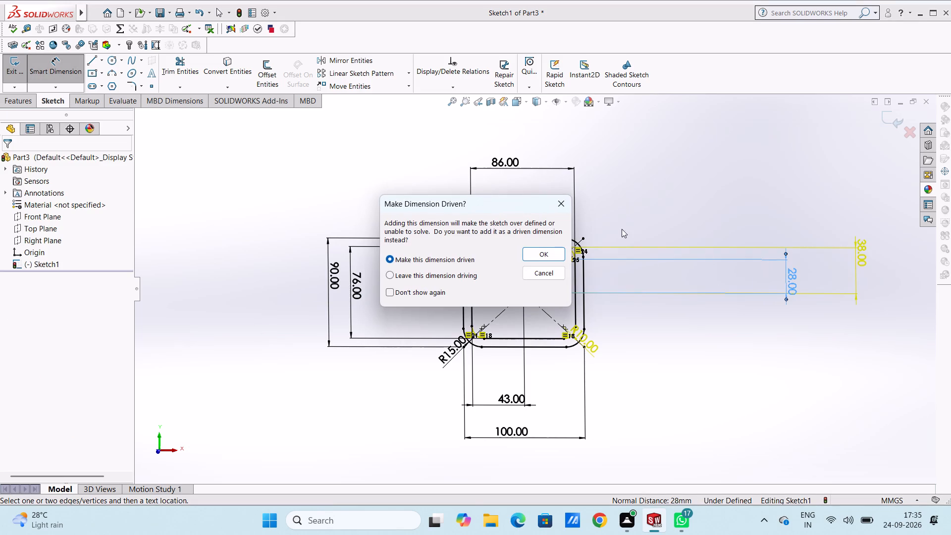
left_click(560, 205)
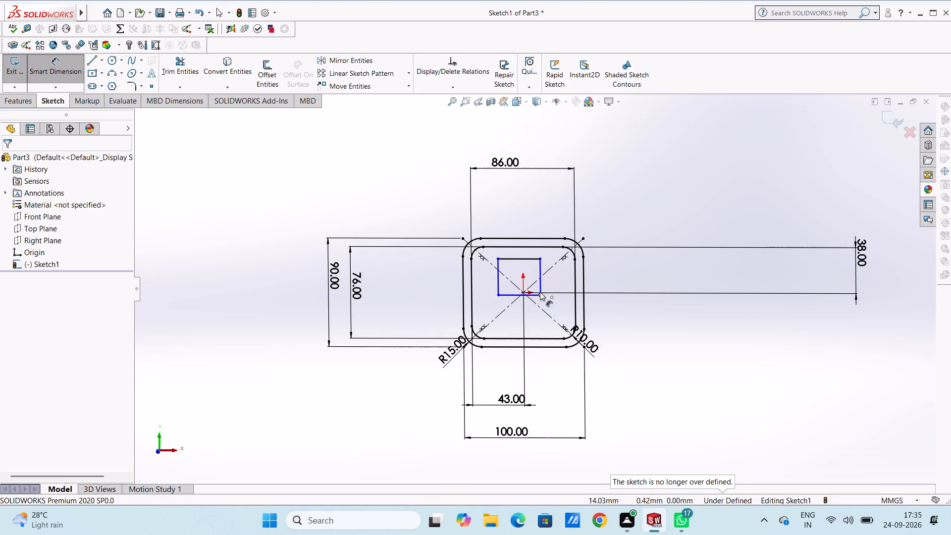
Dimension the vertical distance from the origin to the small rectangle's bottom edge as 15 mm.
scroll(538, 275, "down", 3)
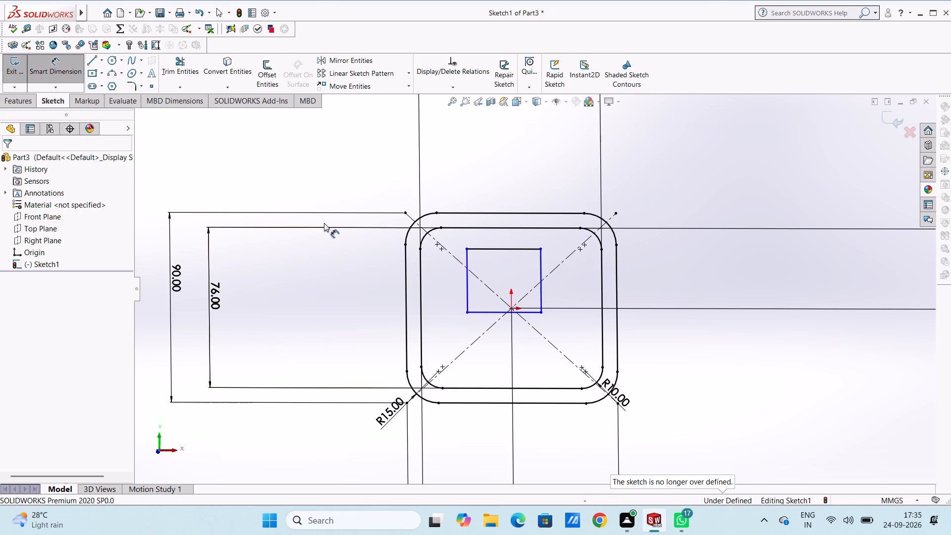
scroll(324, 223, "up", 3)
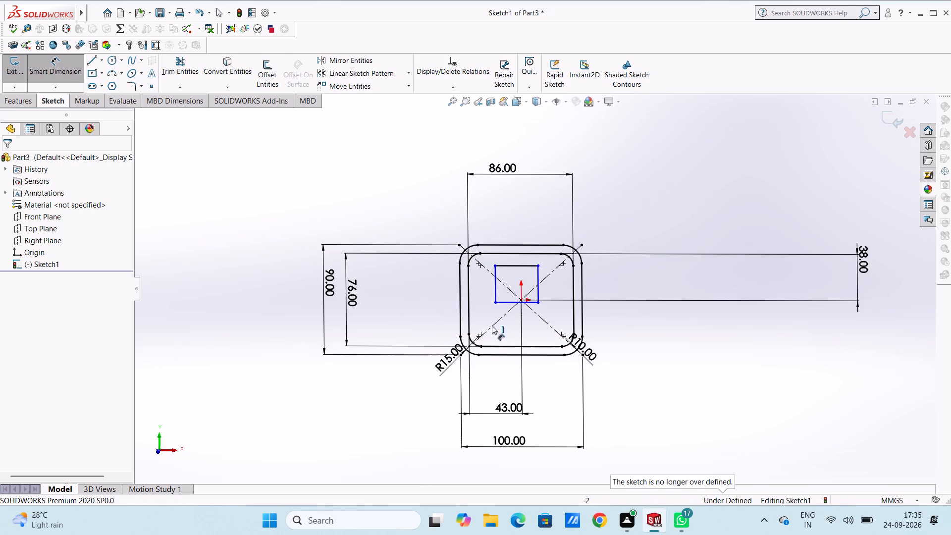
left_click(519, 300)
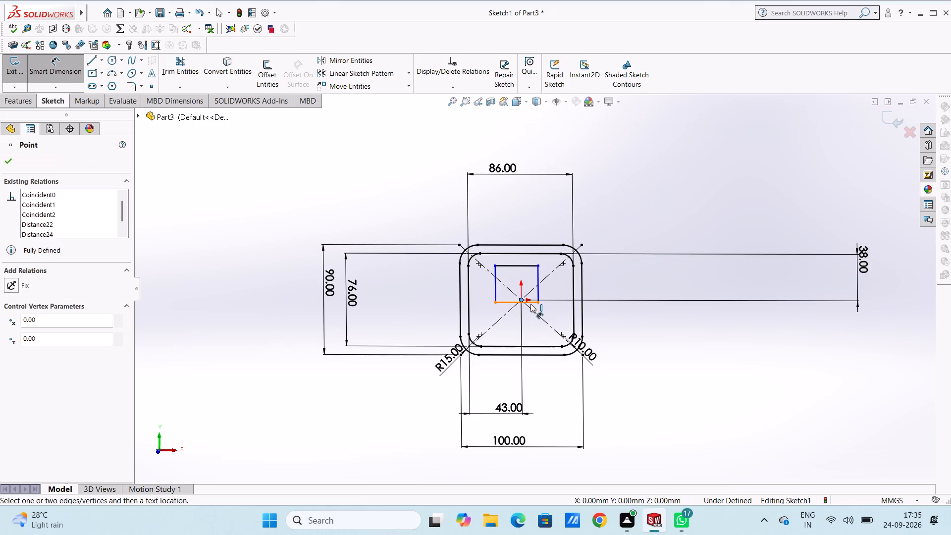
left_click(530, 304)
left_click(882, 309)
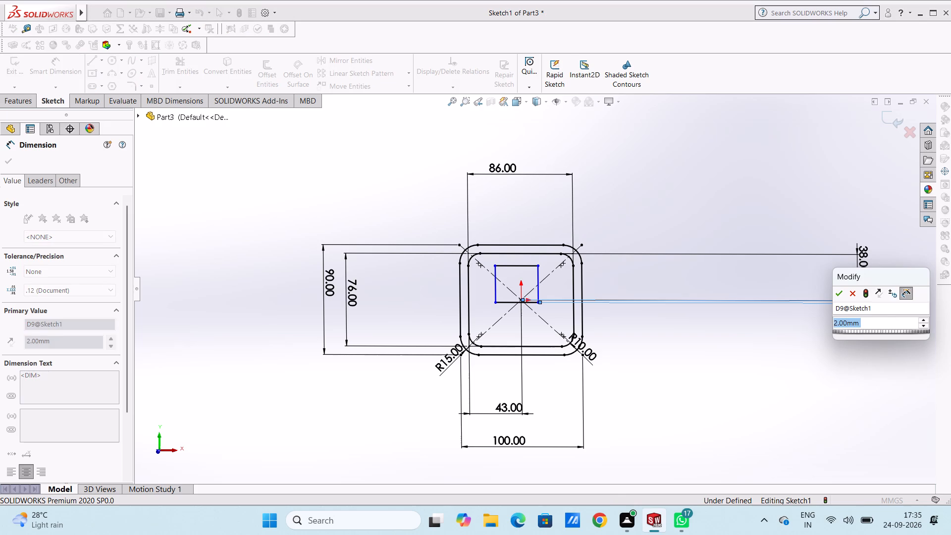
type("15")
key("Return")
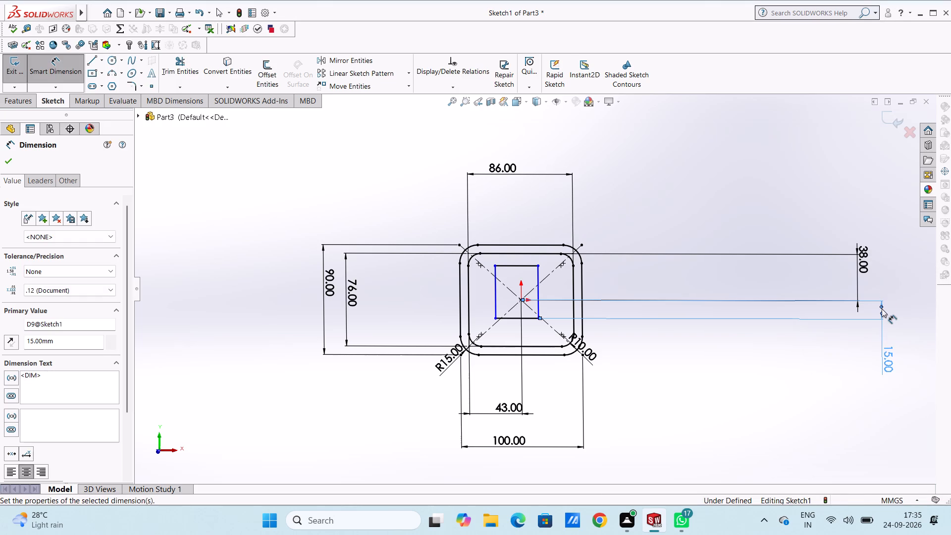
left_click(711, 281)
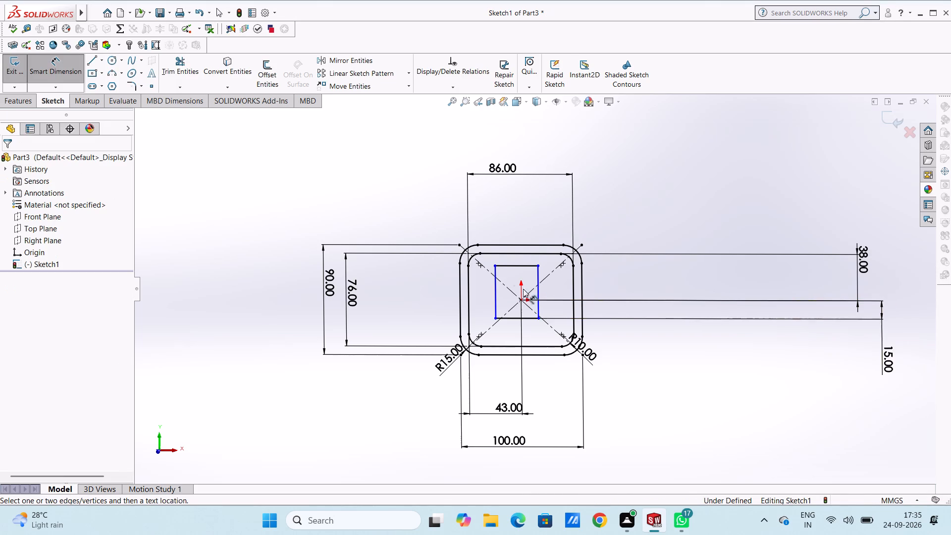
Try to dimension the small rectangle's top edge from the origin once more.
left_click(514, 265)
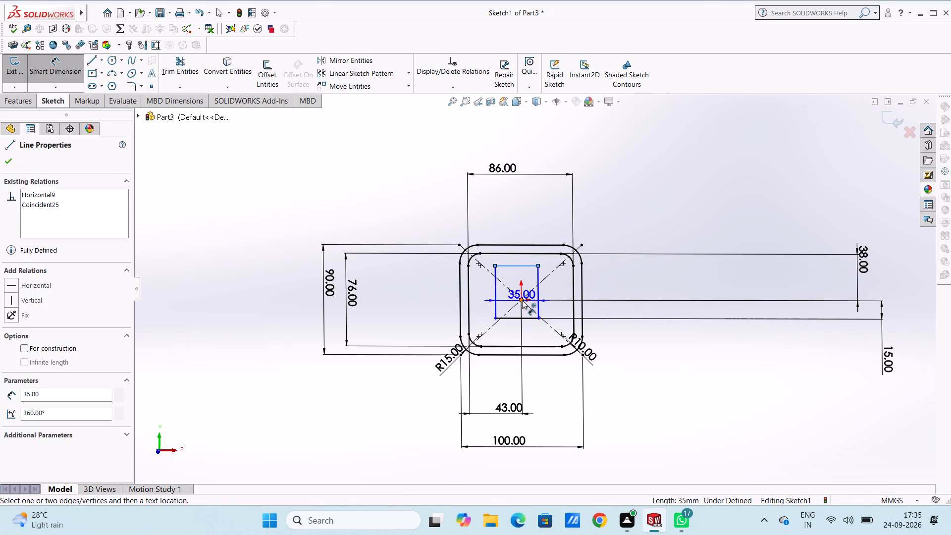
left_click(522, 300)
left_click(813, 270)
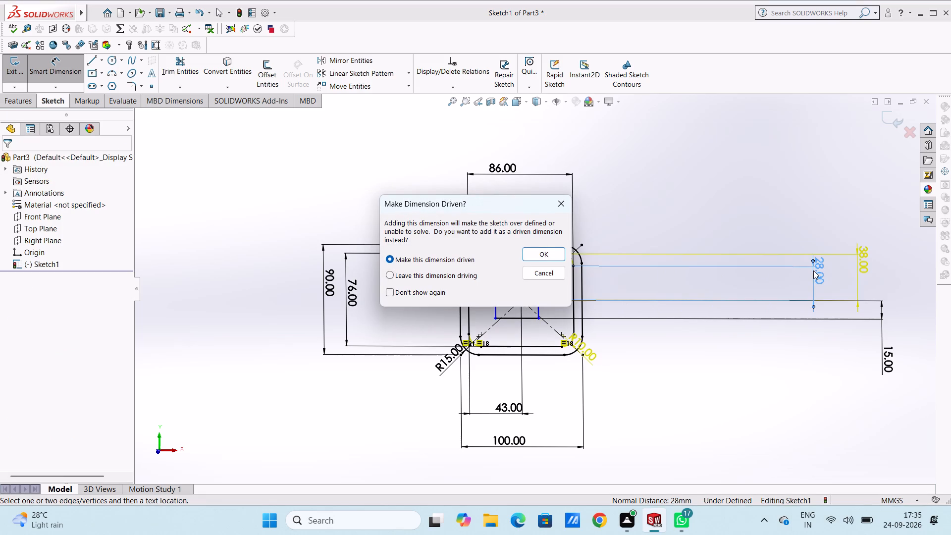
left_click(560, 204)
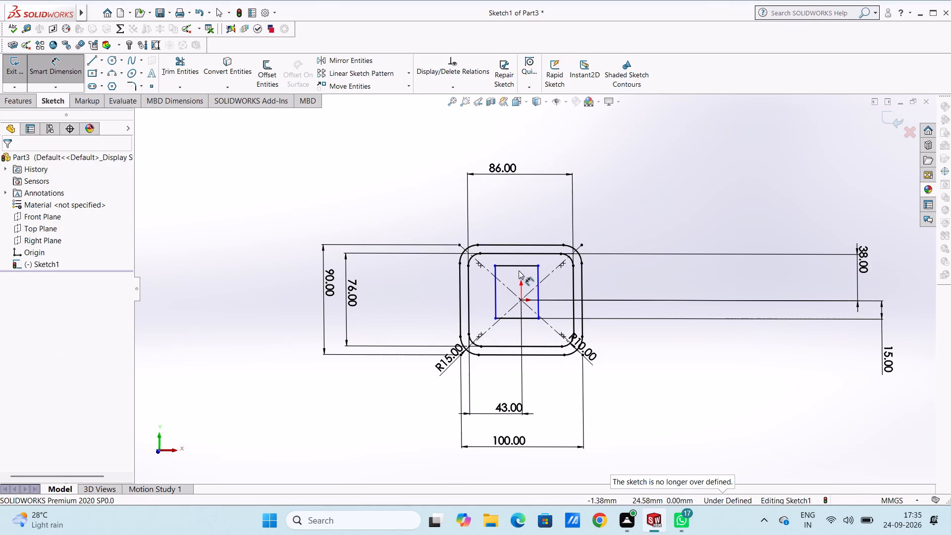
Delete the top edge line of the small rectangle.
left_click(520, 267)
key("Delete")
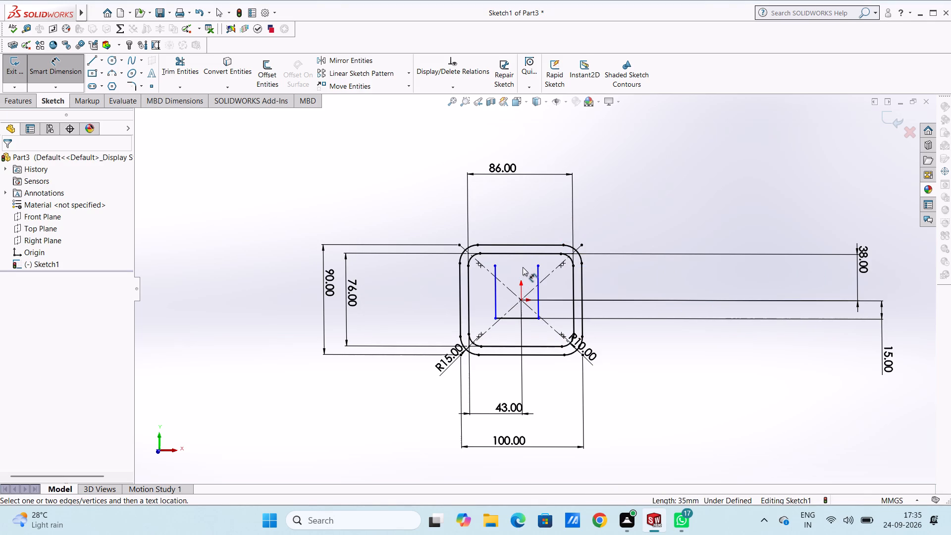
Dimension the left vertical line of the small open rectangle as 30 mm.
left_click(493, 289)
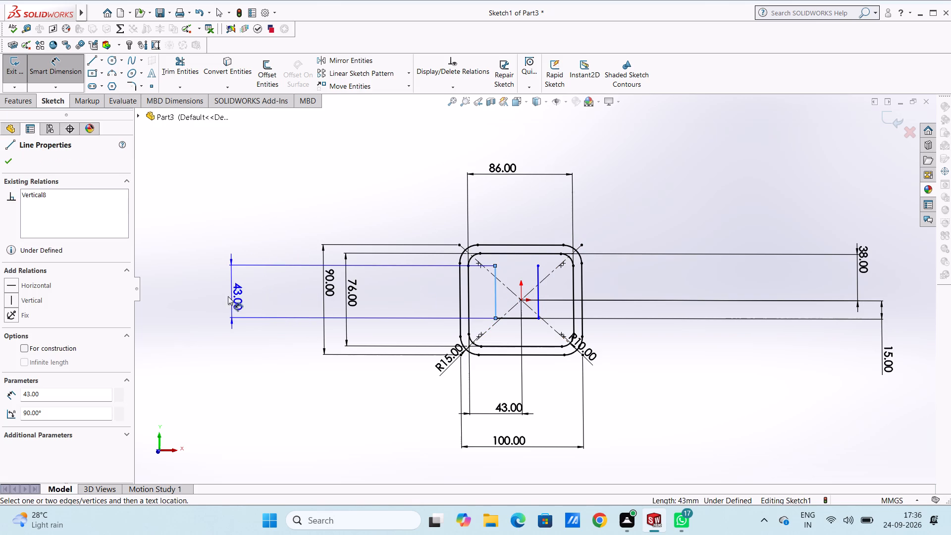
left_click(227, 296)
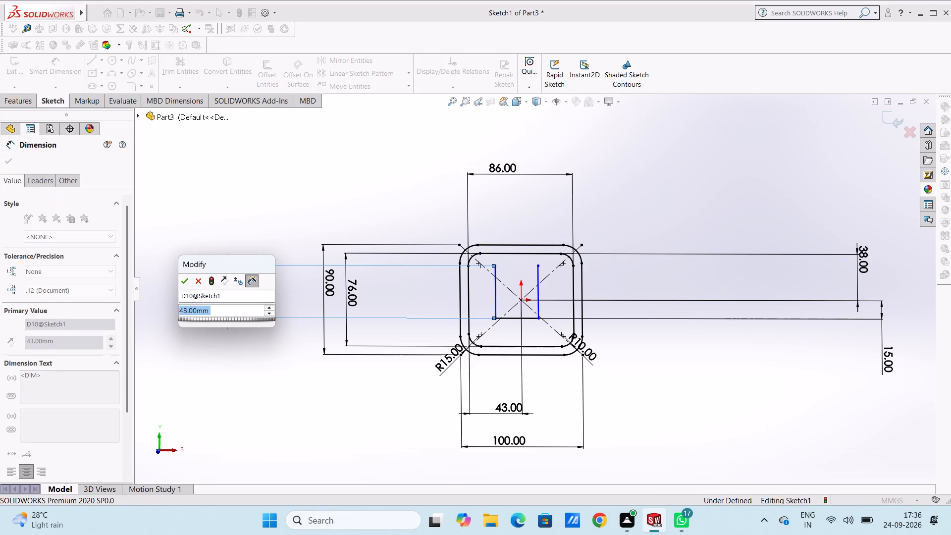
key("3")
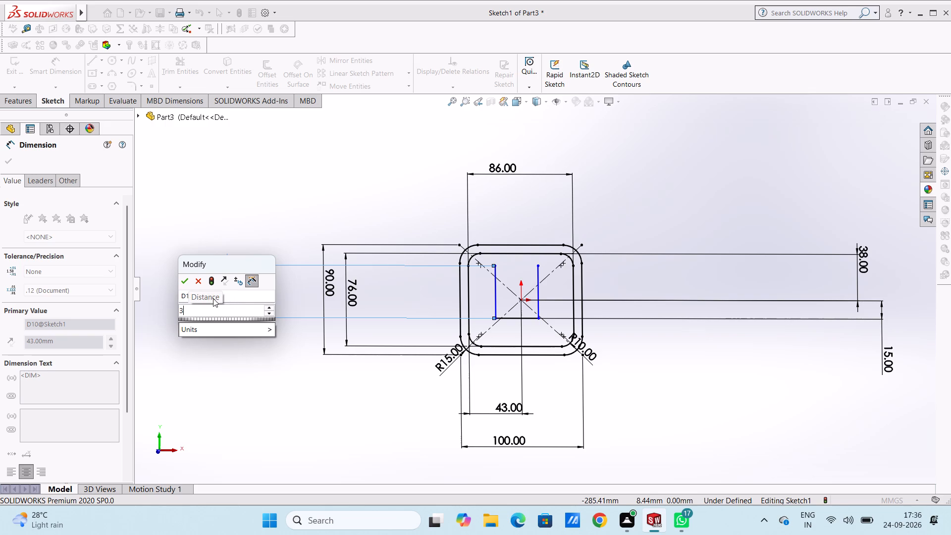
key("0")
key("Return")
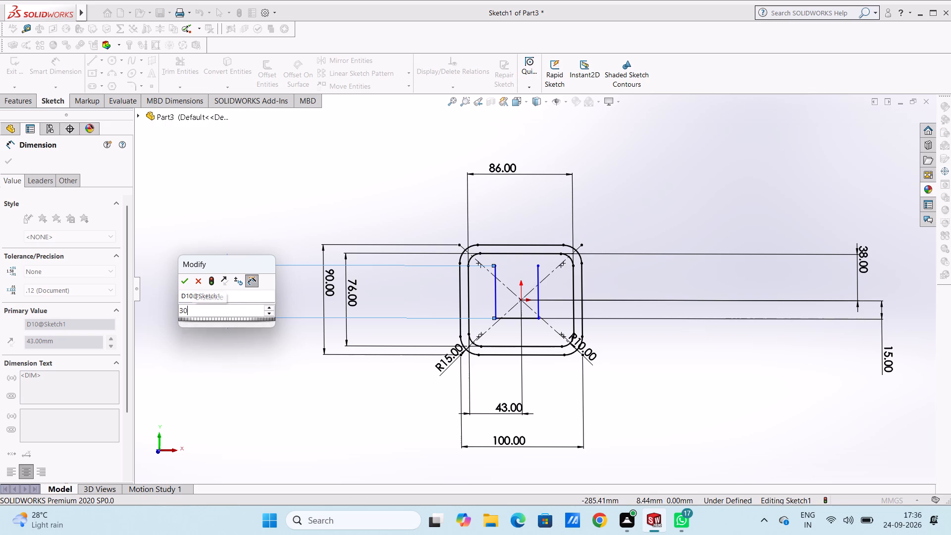
left_click(283, 229)
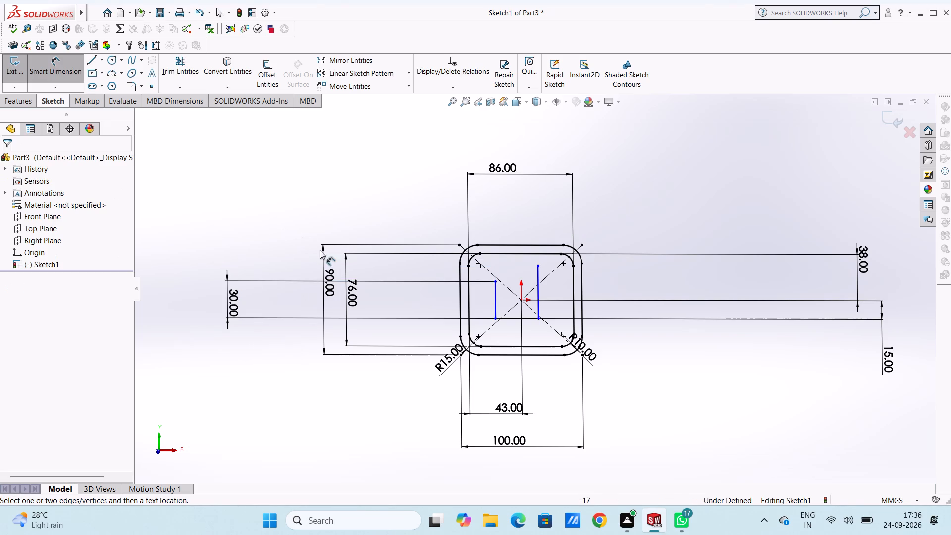
Dimension the right vertical line of the small open rectangle as 30 mm.
left_click(537, 274)
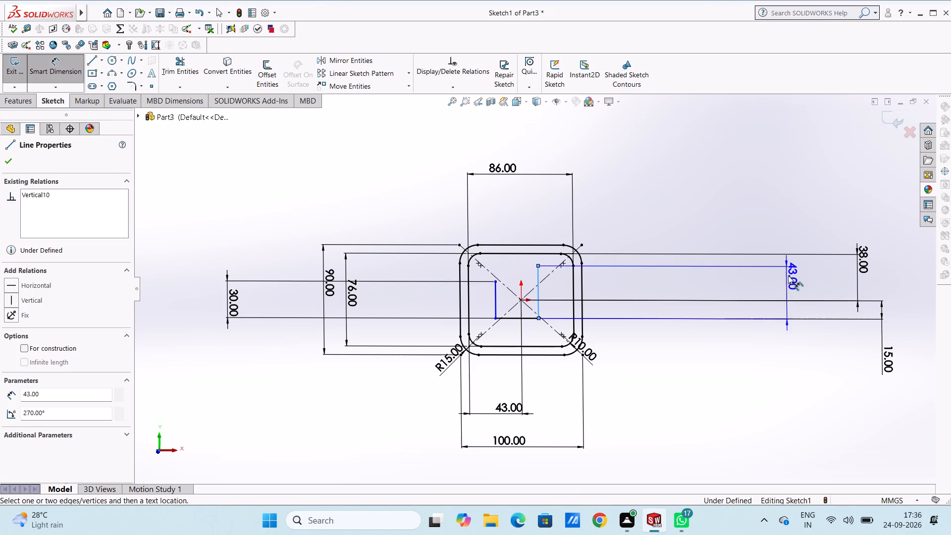
left_click(822, 272)
type("30")
key("Return")
left_click(754, 213)
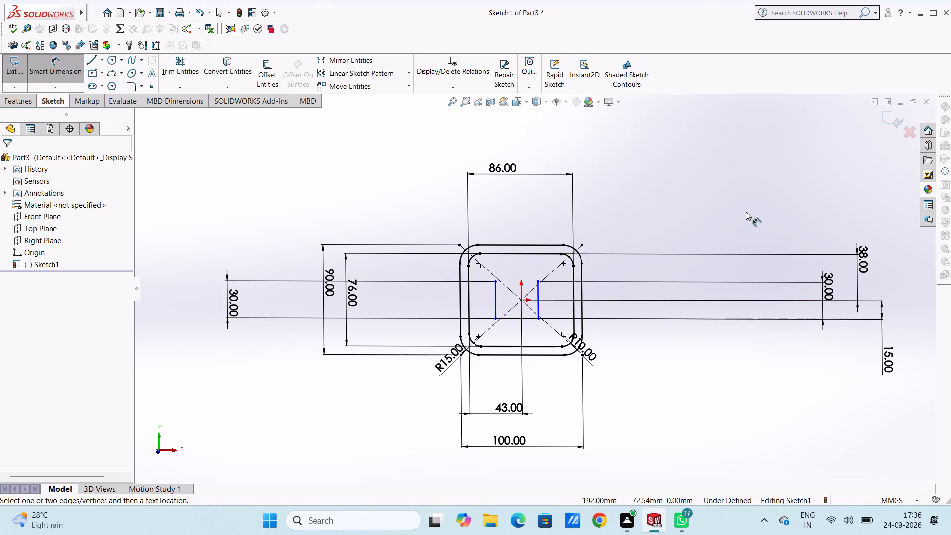
Close the small rectangle with a horizontal line about 35 mm long joining the upper ends of its two vertical sides.
left_click(92, 58)
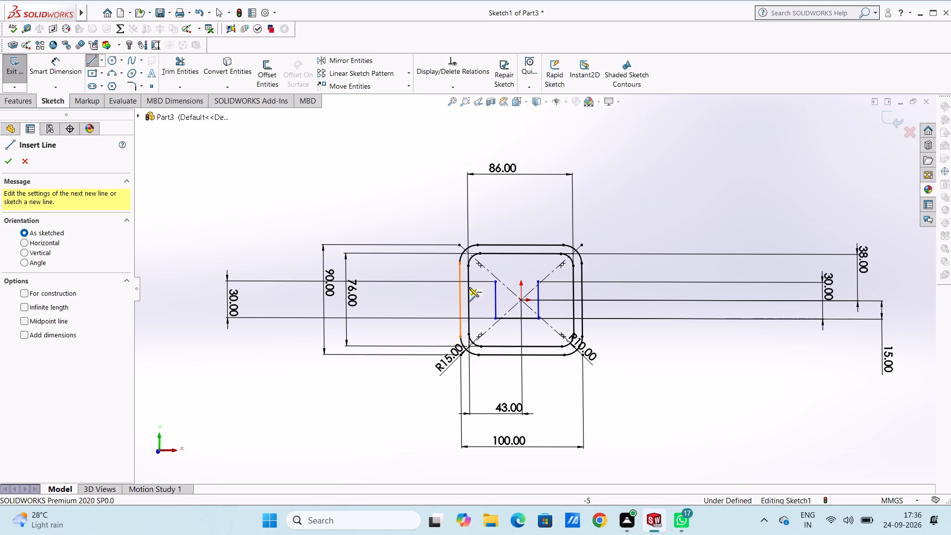
left_click(496, 282)
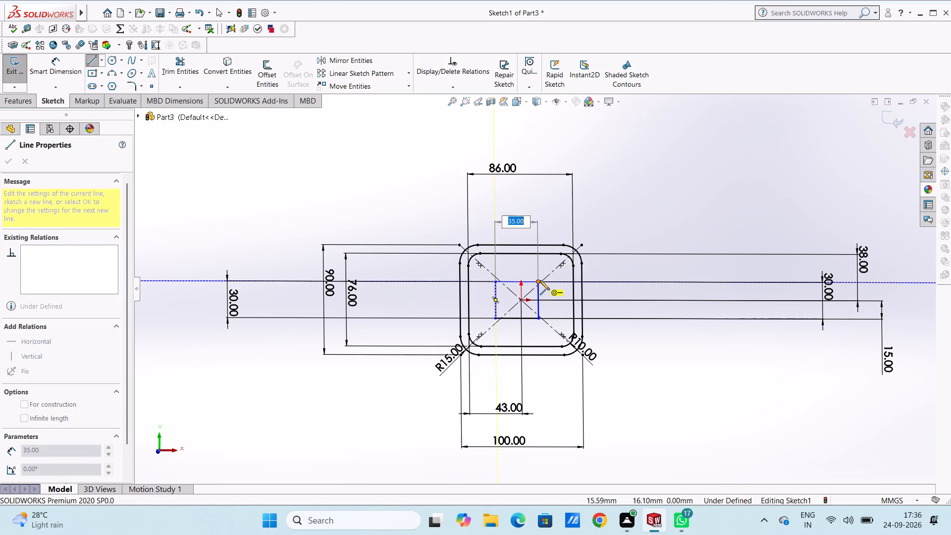
left_click(539, 281)
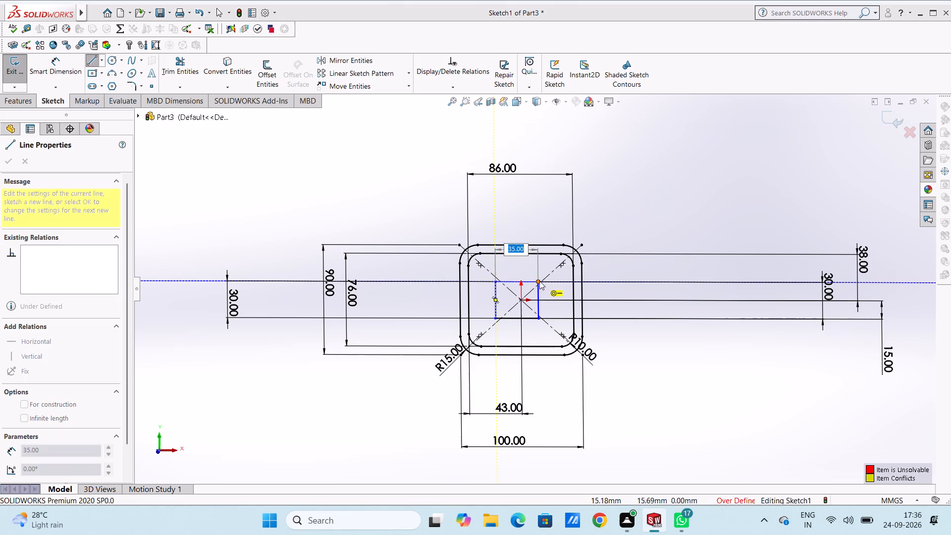
key("Escape")
key("Escape")
key("Escape")
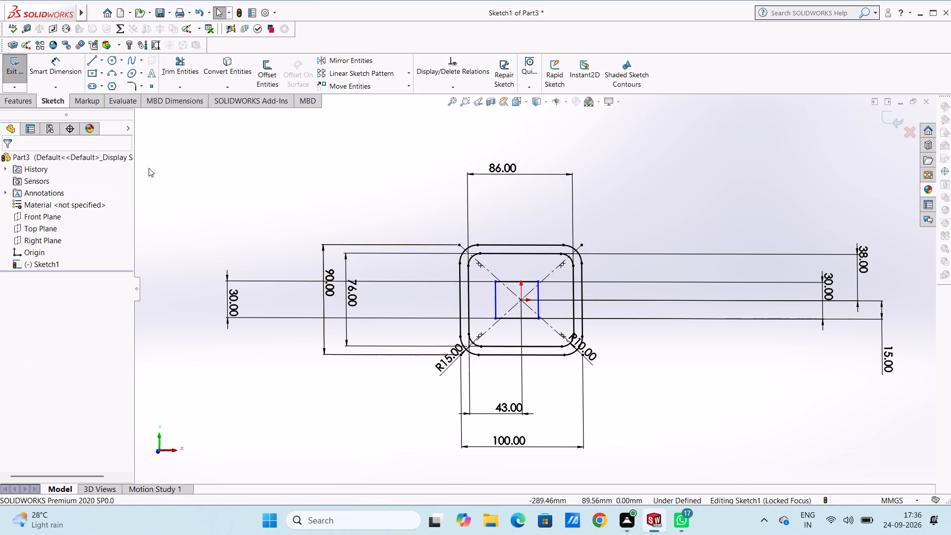
Dimension the vertical distance from the small rectangle's new top edge to the origin as 15 mm.
left_click(73, 65)
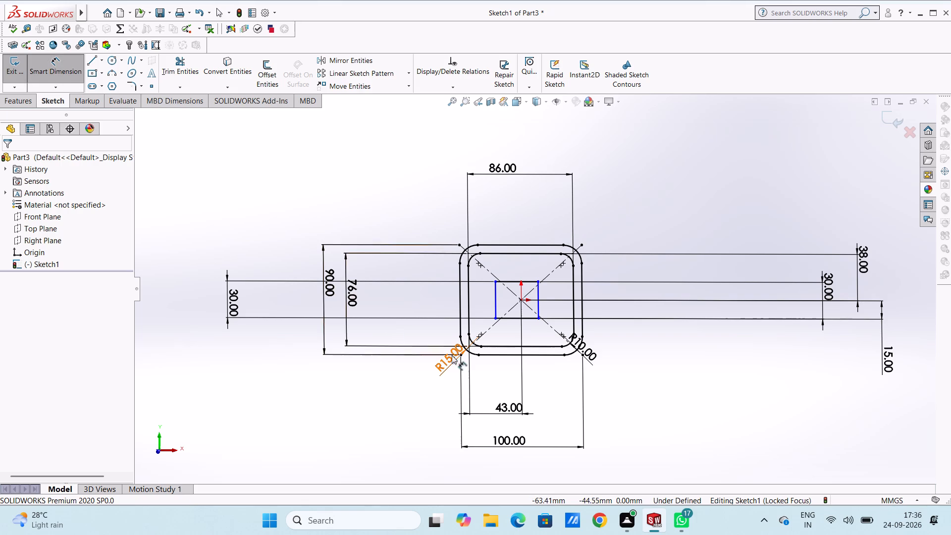
left_click(513, 281)
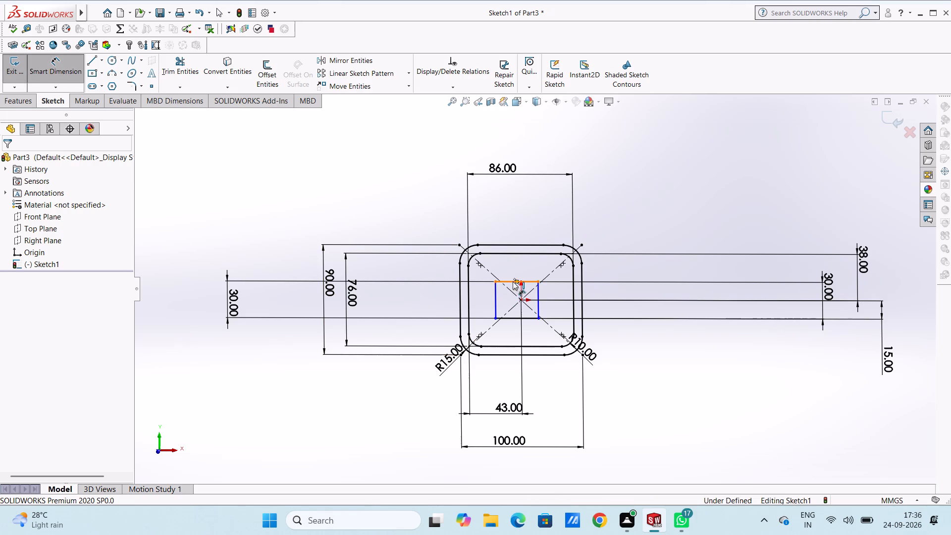
left_click(520, 300)
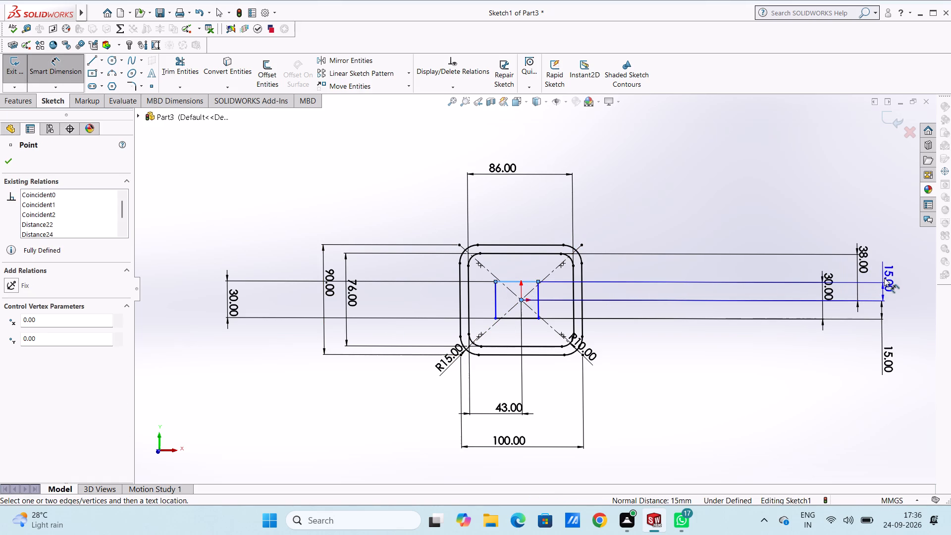
left_click(884, 278)
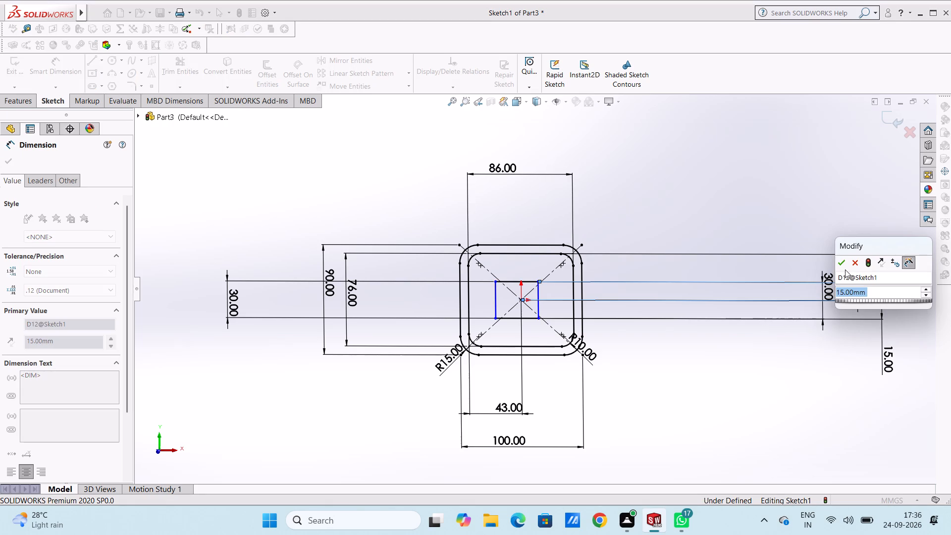
left_click(840, 265)
left_click(732, 215)
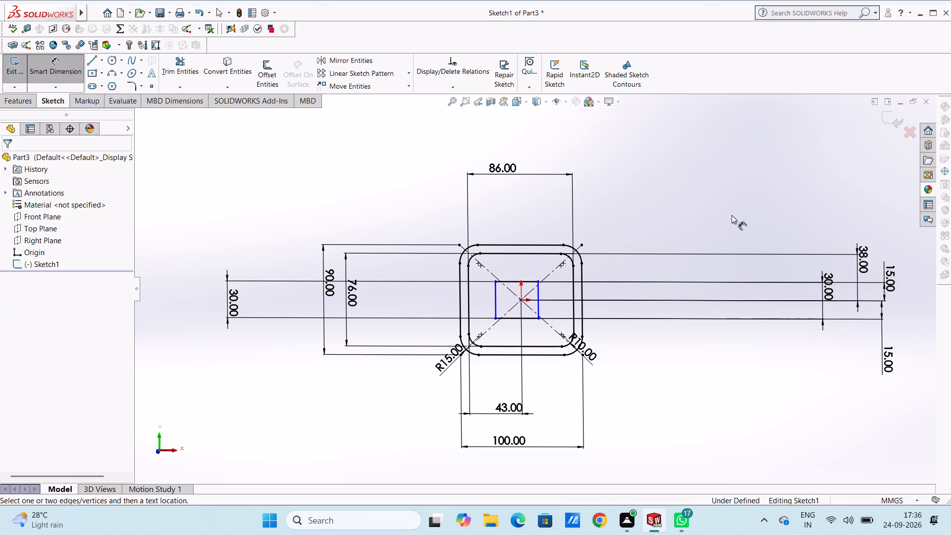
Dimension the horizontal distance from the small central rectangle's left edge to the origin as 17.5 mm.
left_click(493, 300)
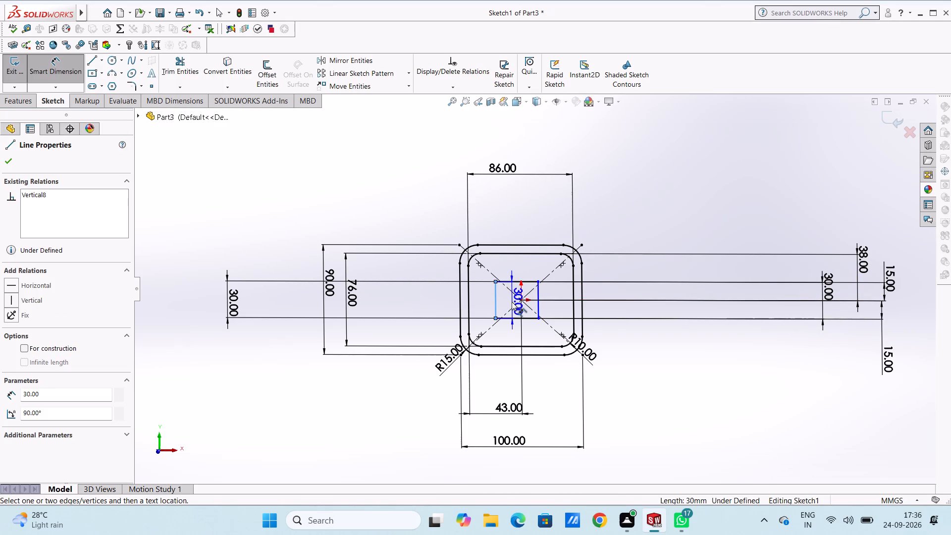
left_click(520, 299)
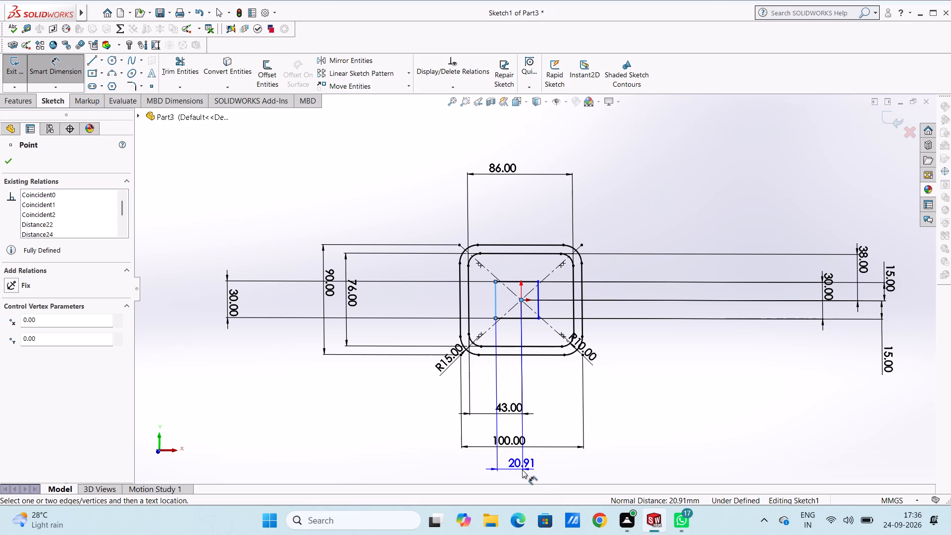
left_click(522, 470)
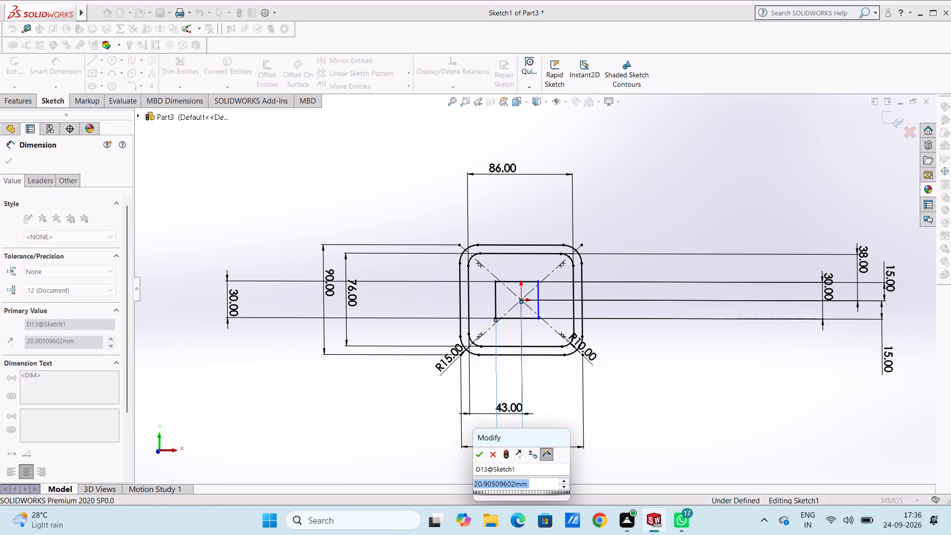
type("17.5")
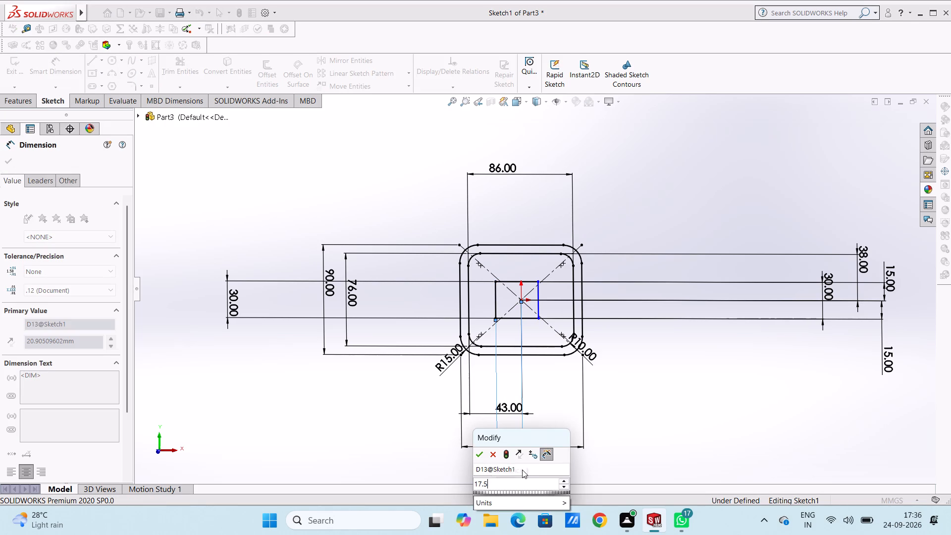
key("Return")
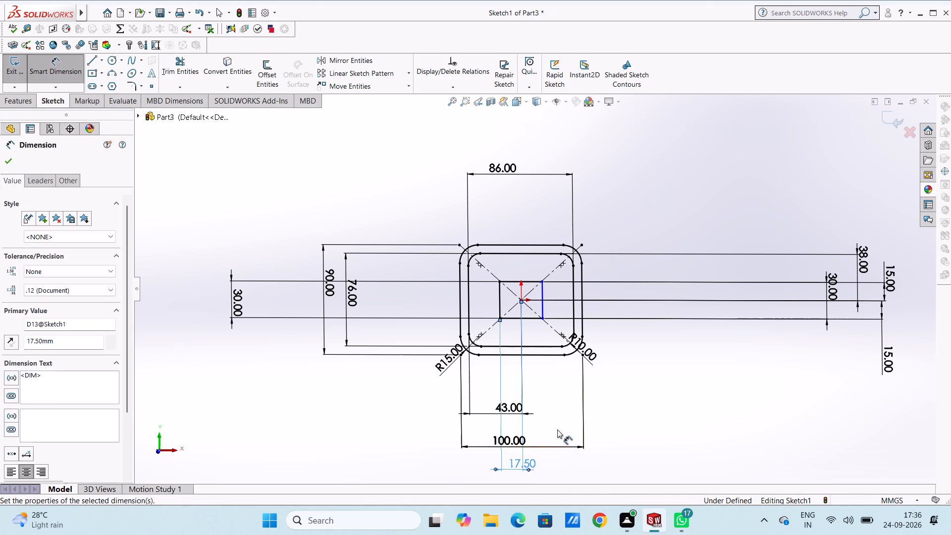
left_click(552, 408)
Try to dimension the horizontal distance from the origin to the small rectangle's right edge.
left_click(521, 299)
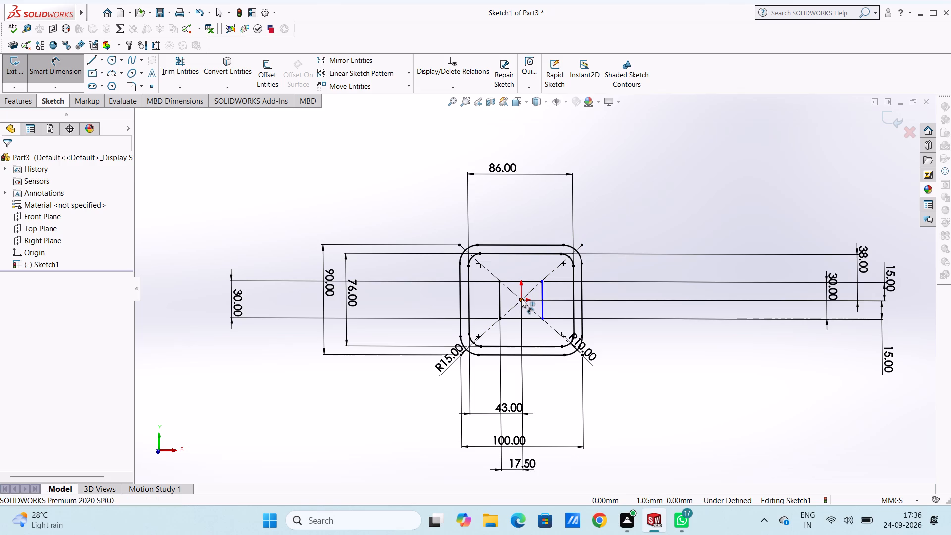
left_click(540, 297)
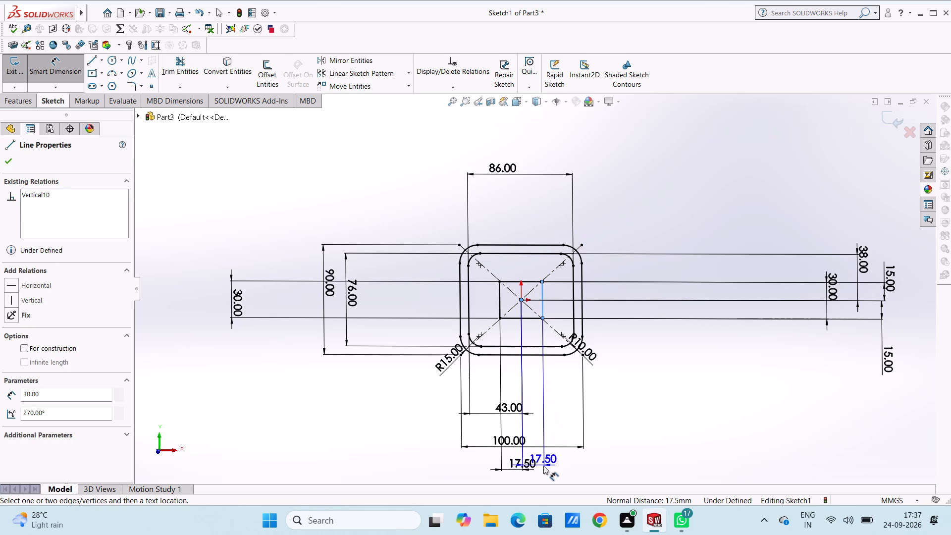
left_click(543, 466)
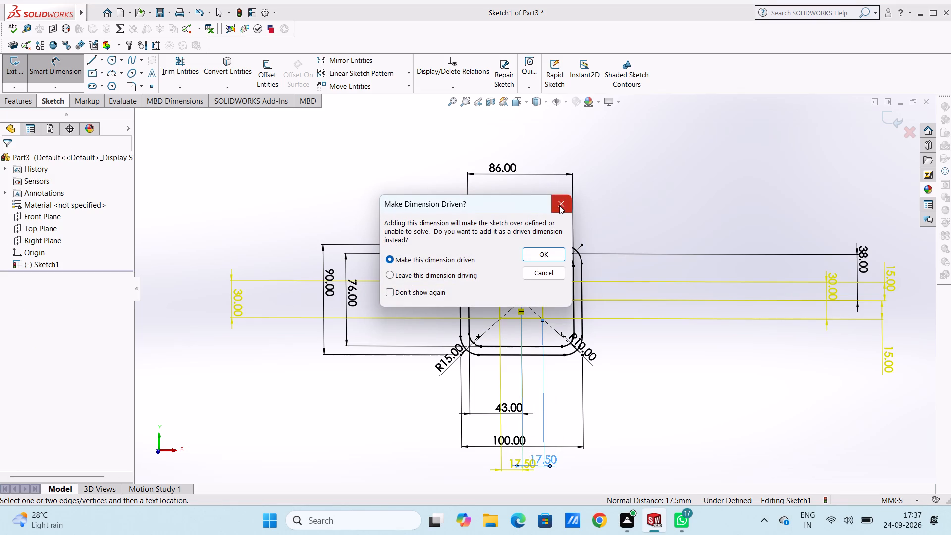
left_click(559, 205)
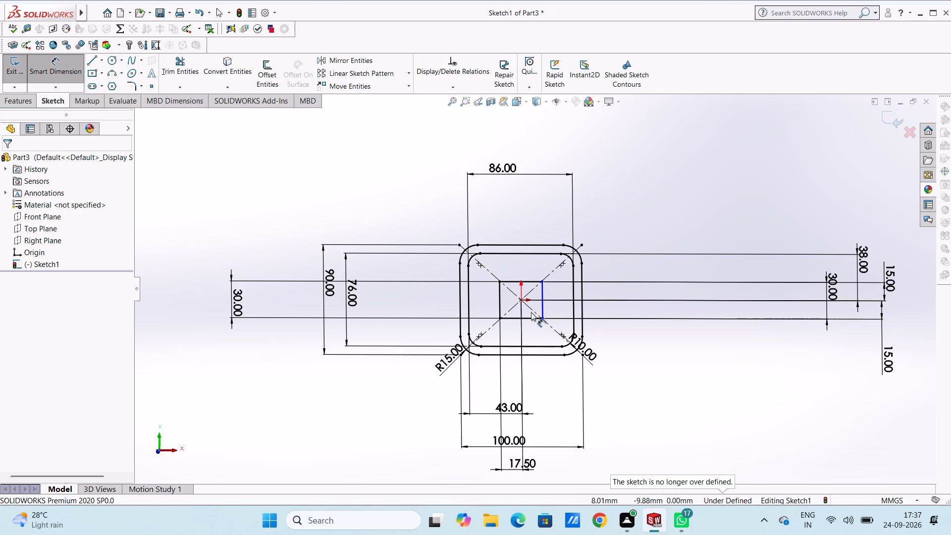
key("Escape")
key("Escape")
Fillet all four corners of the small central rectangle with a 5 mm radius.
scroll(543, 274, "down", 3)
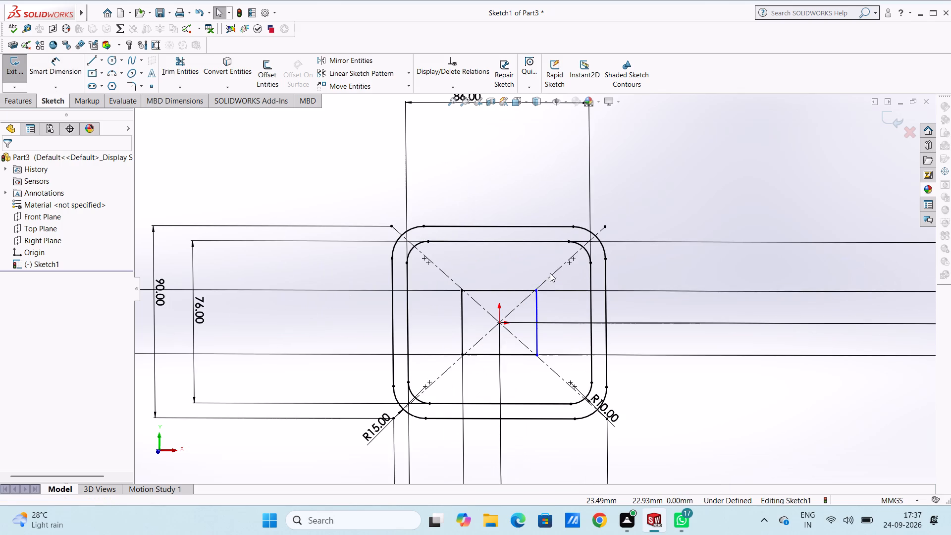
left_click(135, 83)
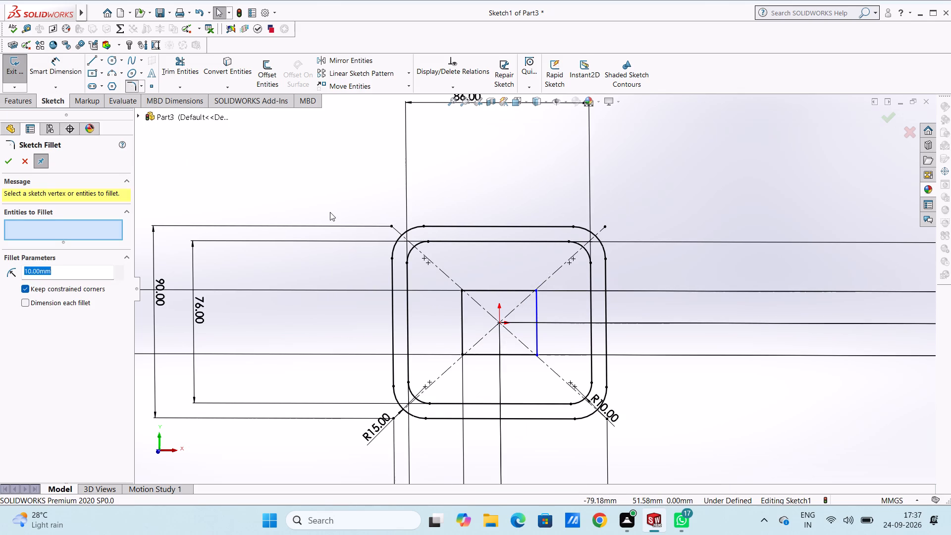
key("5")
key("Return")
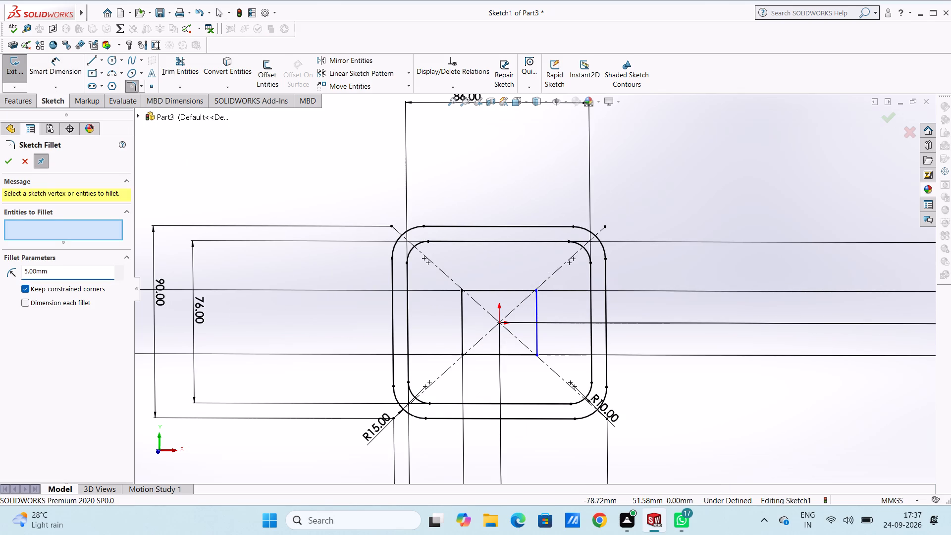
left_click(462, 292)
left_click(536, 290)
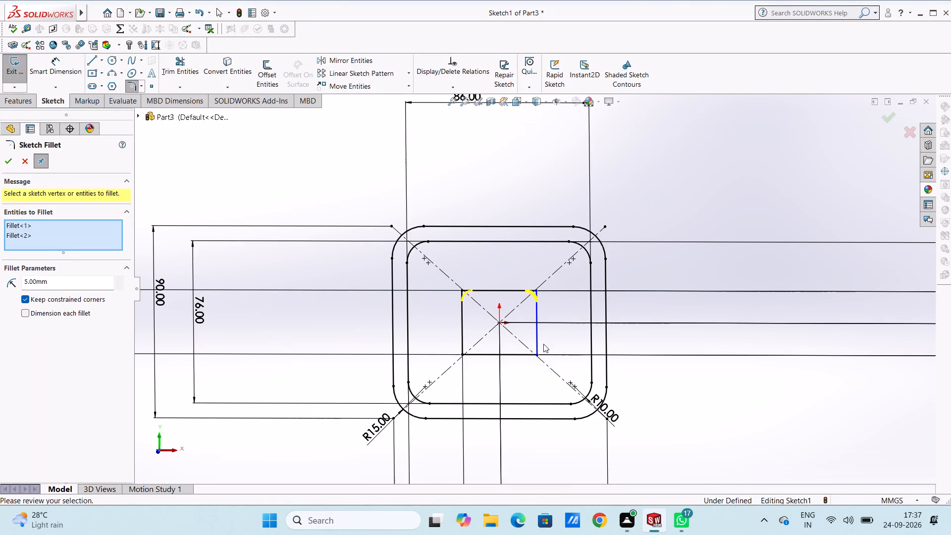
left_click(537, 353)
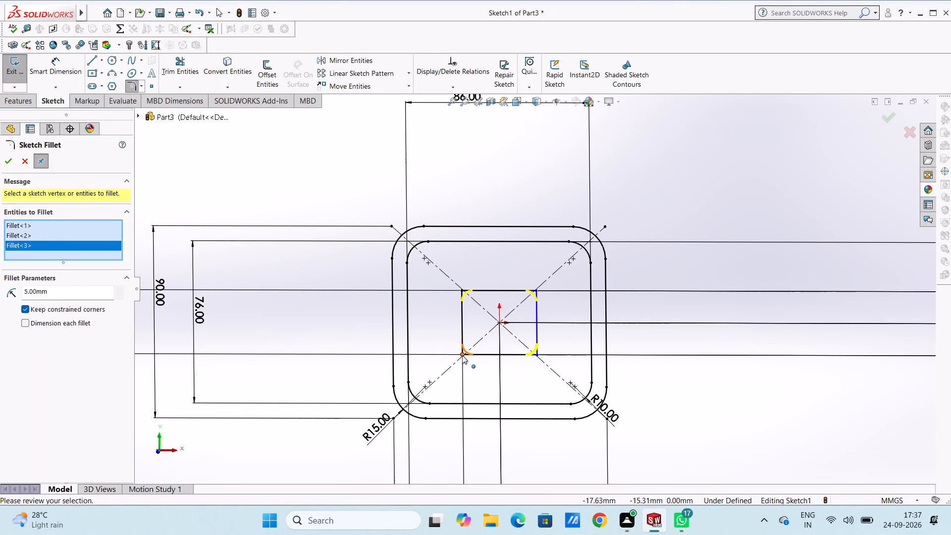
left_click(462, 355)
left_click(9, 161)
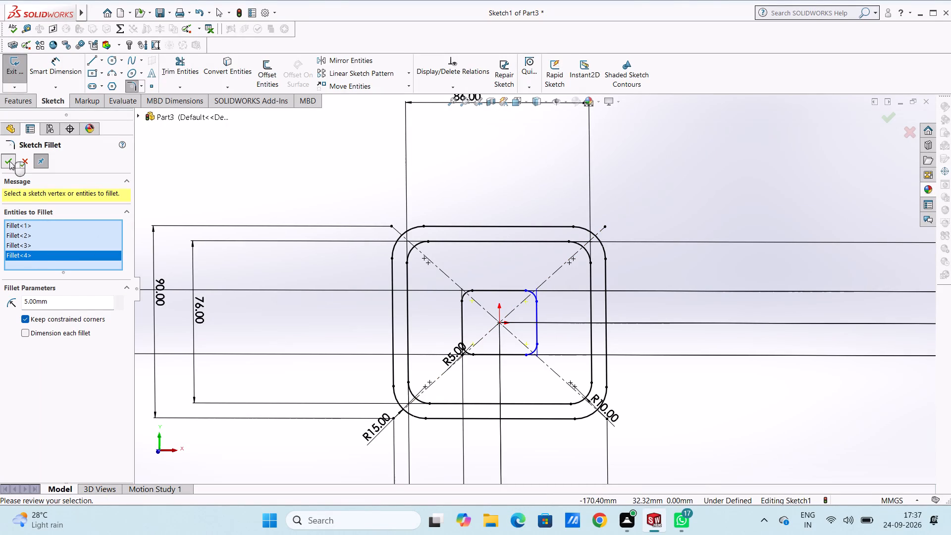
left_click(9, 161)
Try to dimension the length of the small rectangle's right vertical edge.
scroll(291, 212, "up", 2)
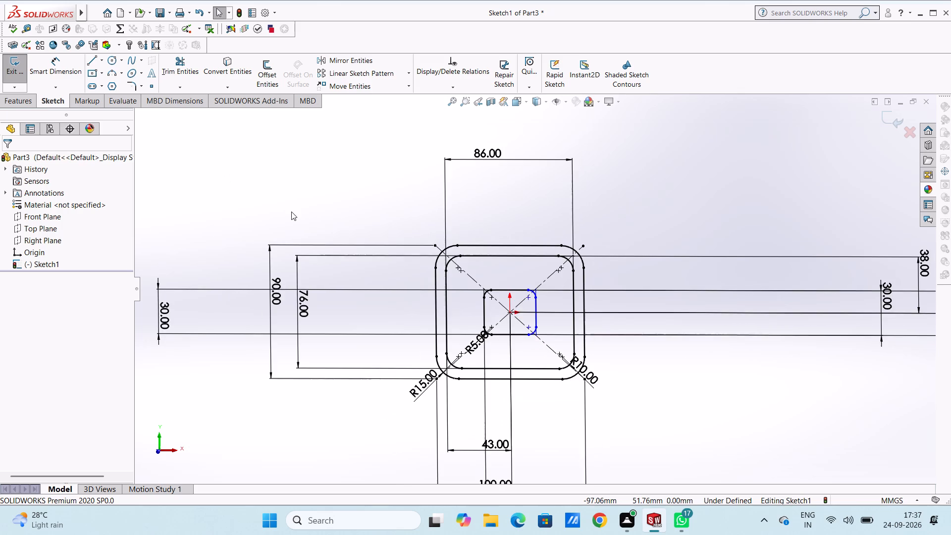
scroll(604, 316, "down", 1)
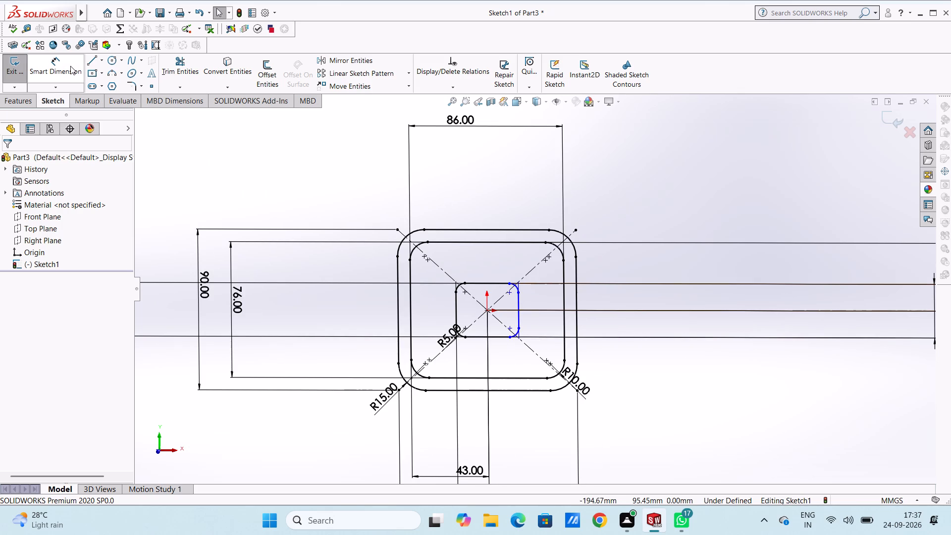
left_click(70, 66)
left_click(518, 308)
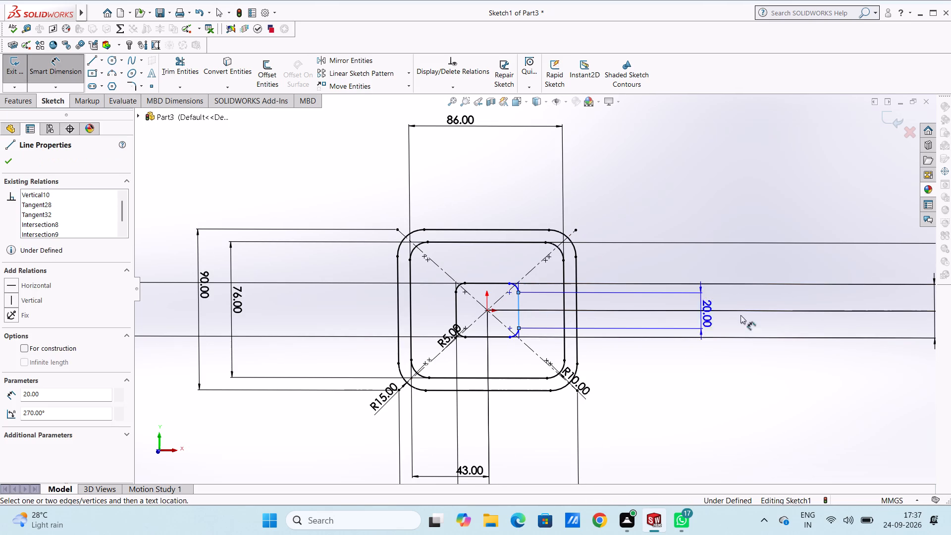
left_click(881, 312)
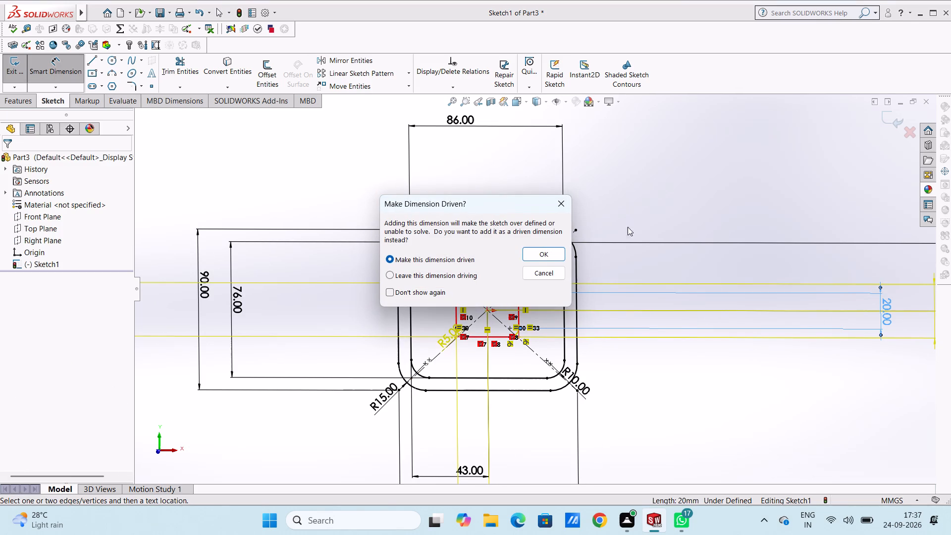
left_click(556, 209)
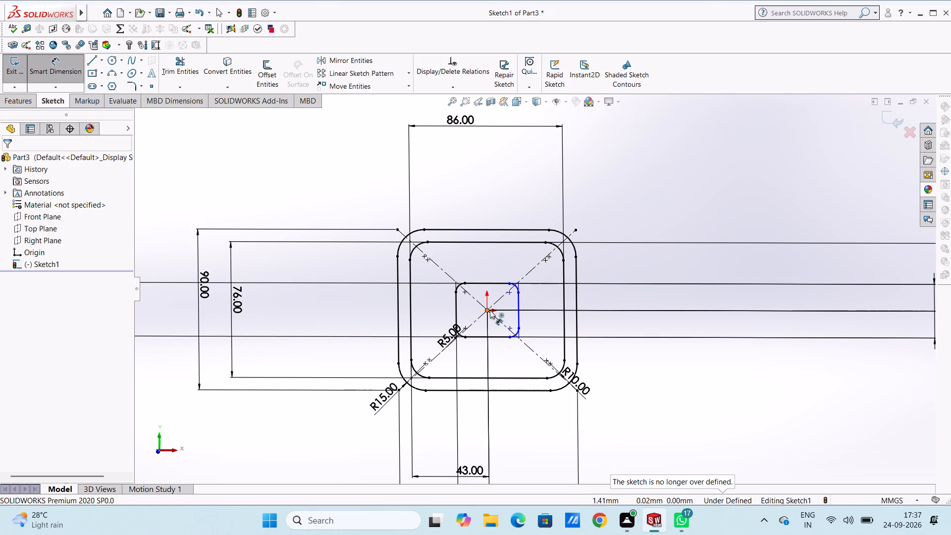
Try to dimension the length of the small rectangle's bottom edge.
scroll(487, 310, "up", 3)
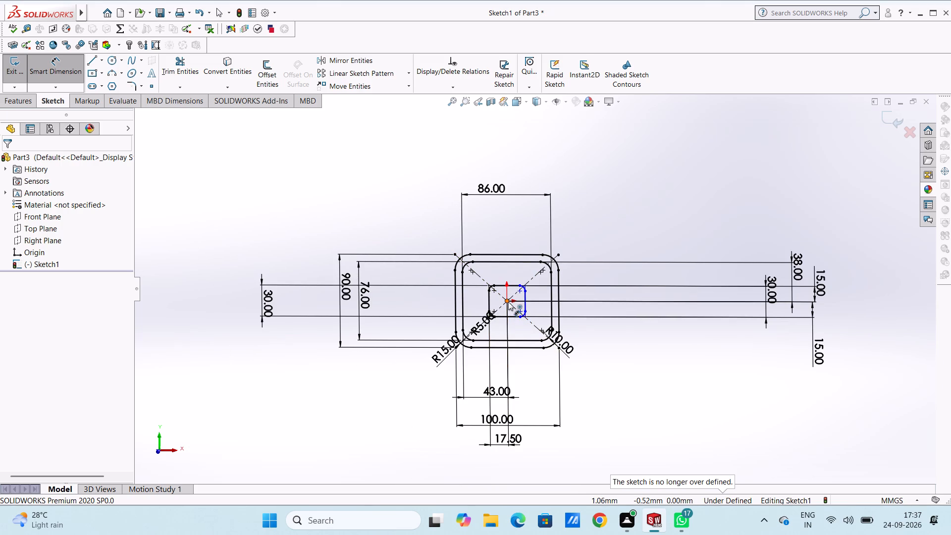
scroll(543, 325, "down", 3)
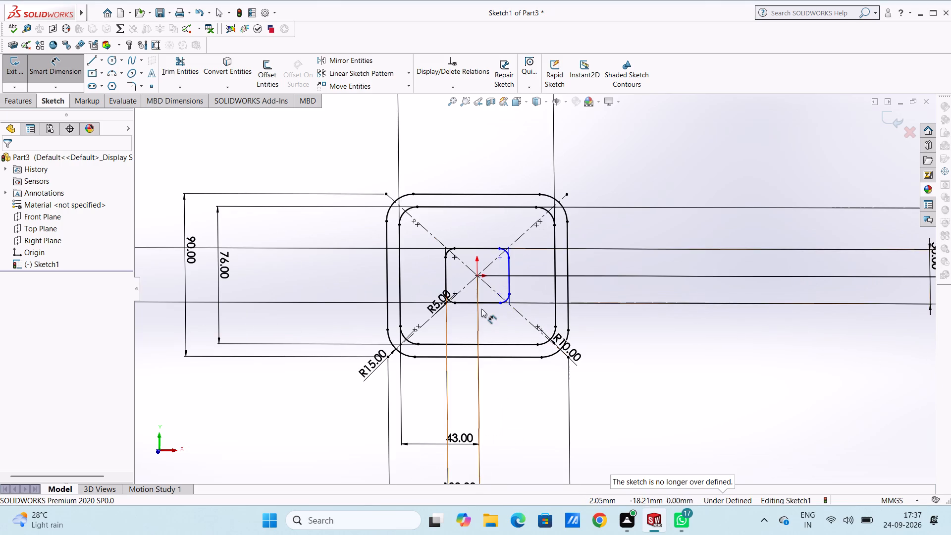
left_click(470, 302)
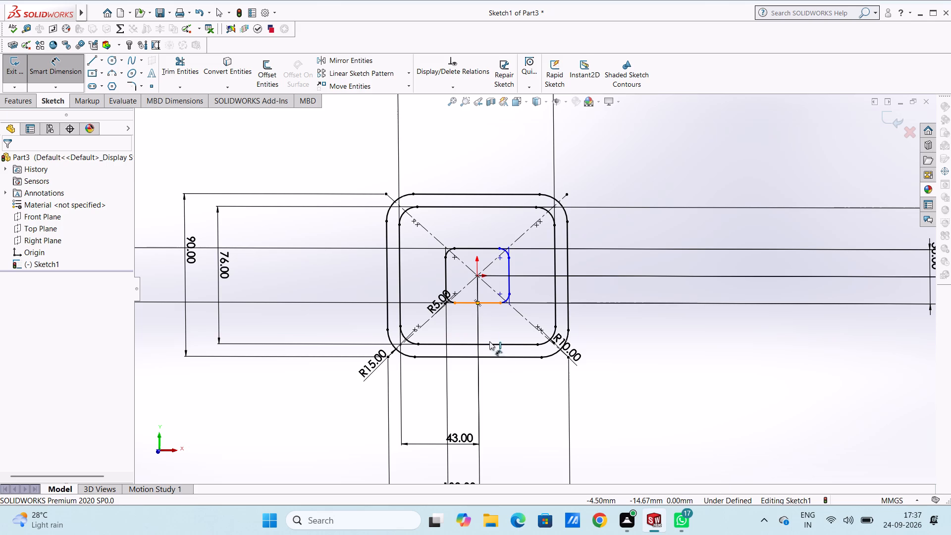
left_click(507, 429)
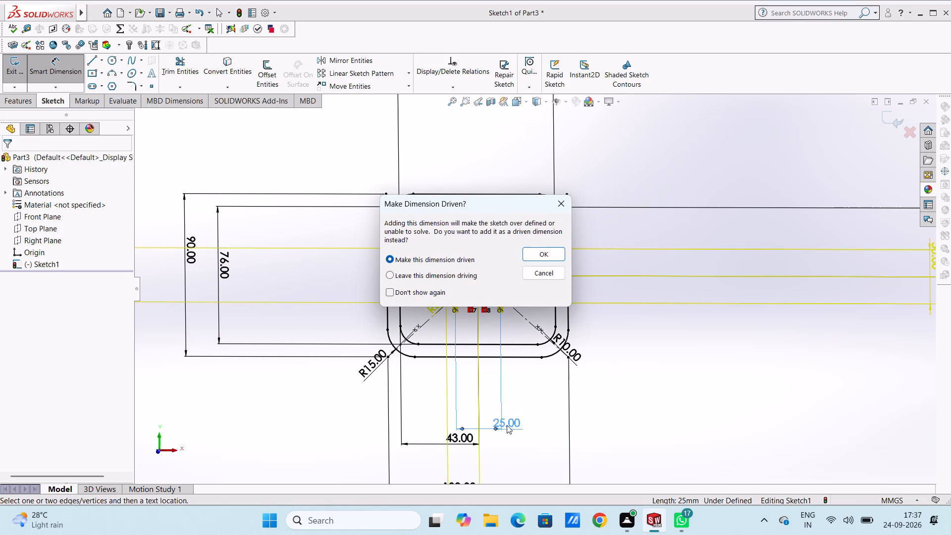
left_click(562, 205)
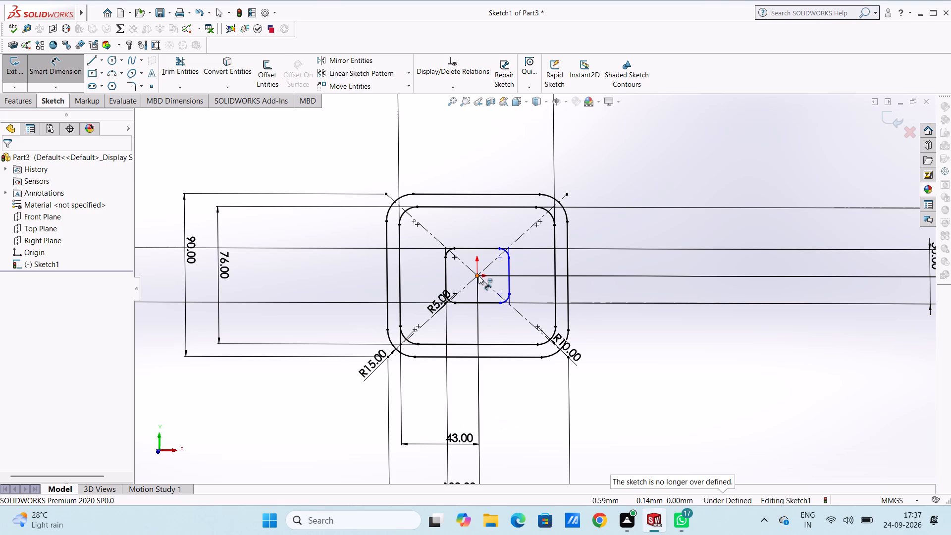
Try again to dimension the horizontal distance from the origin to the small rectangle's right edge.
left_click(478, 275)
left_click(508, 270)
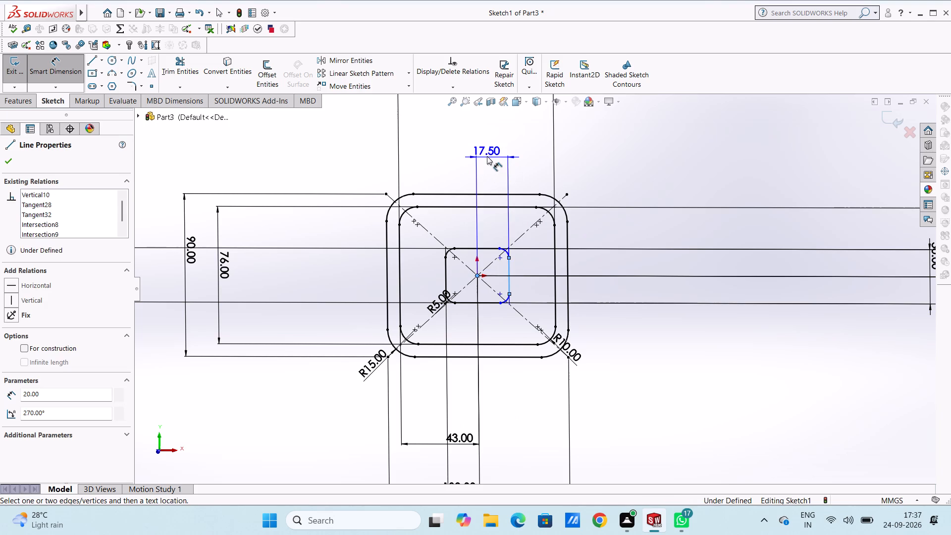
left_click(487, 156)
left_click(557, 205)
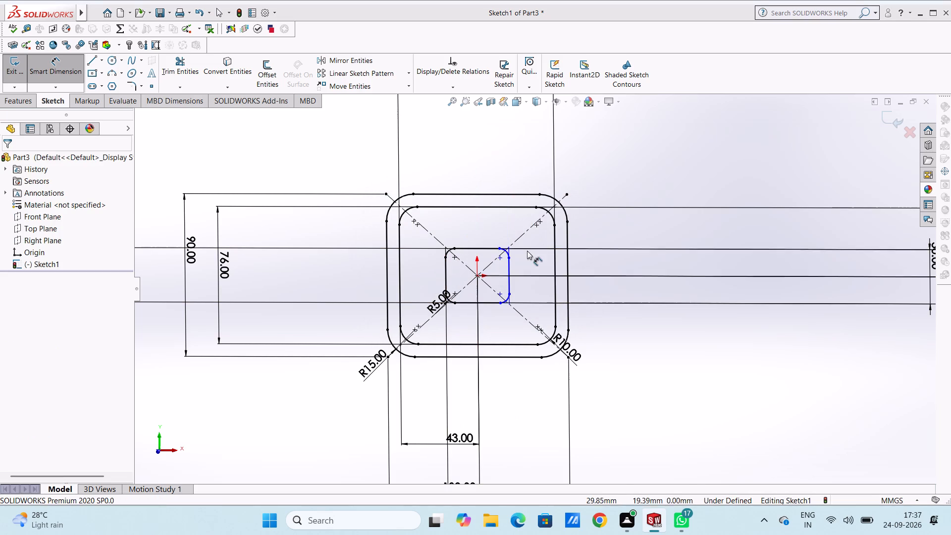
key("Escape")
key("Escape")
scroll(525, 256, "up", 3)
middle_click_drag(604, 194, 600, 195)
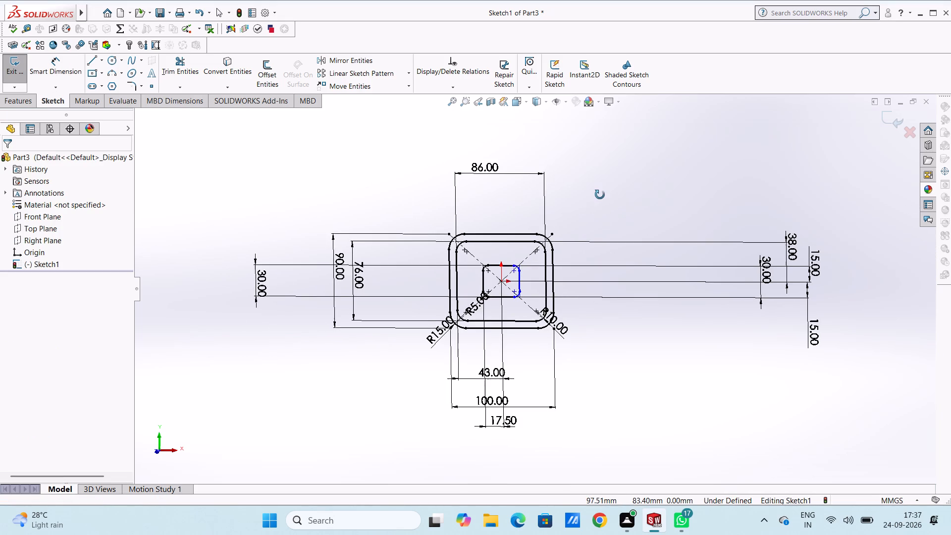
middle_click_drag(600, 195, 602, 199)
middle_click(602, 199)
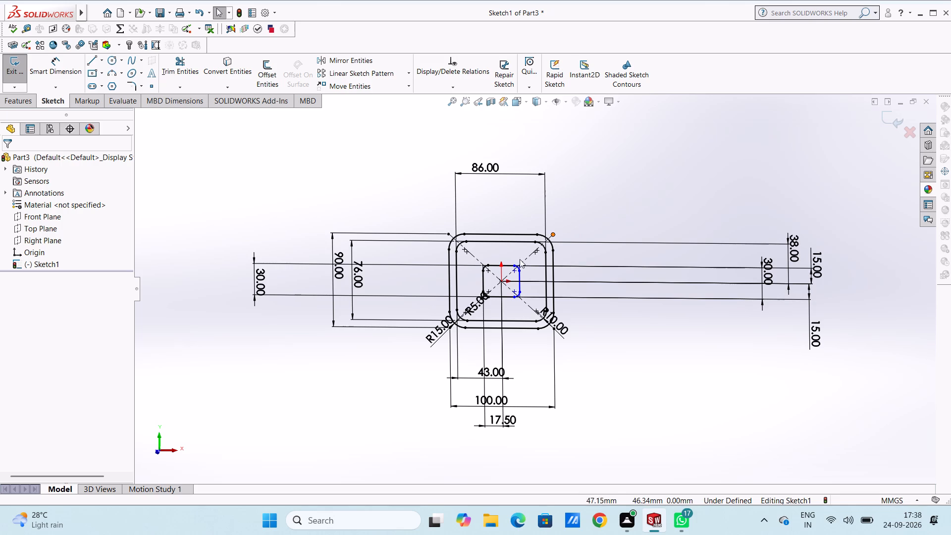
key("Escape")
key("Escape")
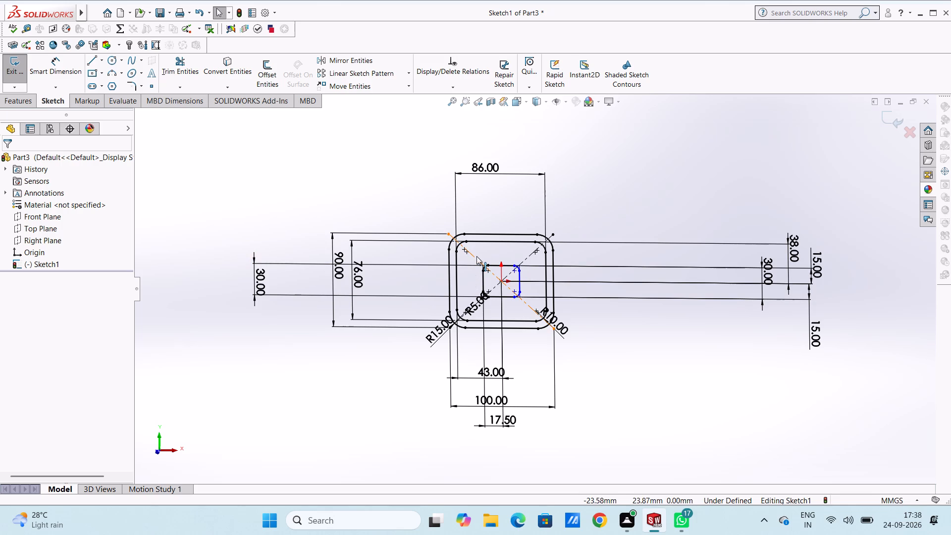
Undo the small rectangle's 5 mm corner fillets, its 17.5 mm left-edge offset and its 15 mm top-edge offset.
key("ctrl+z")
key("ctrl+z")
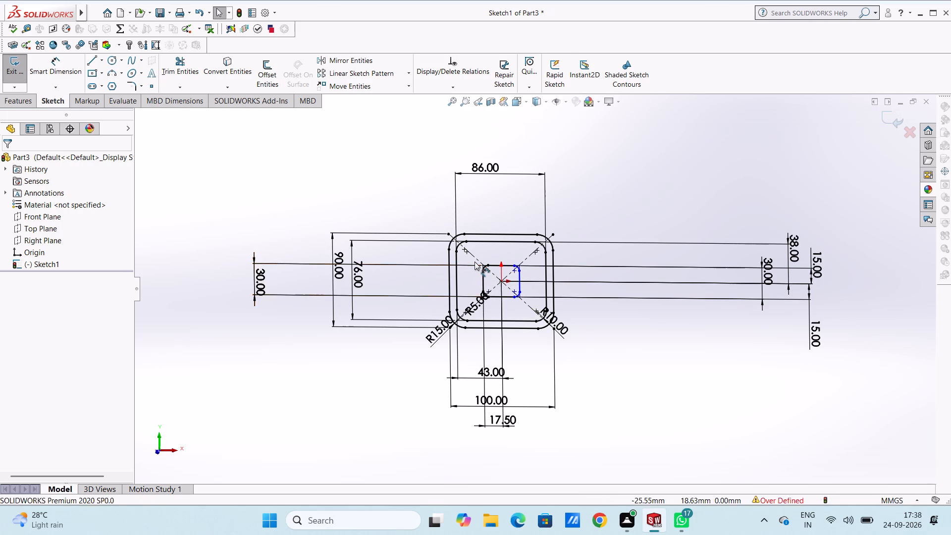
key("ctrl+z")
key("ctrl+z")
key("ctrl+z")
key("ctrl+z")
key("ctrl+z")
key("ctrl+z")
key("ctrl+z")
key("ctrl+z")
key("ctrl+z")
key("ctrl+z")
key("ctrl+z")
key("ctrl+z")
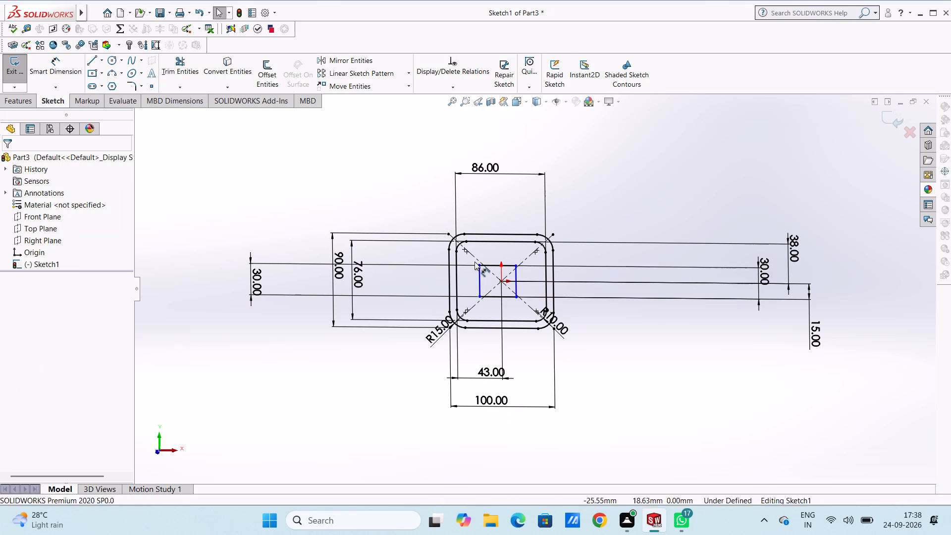
Undo the small rectangle's remaining dimensions and all its lines, back to the two rounded outlines alone.
key("ctrl+z")
key("ctrl+z")
key("ctrl+z")
key("ctrl+z")
key("ctrl+z")
key("ctrl+z")
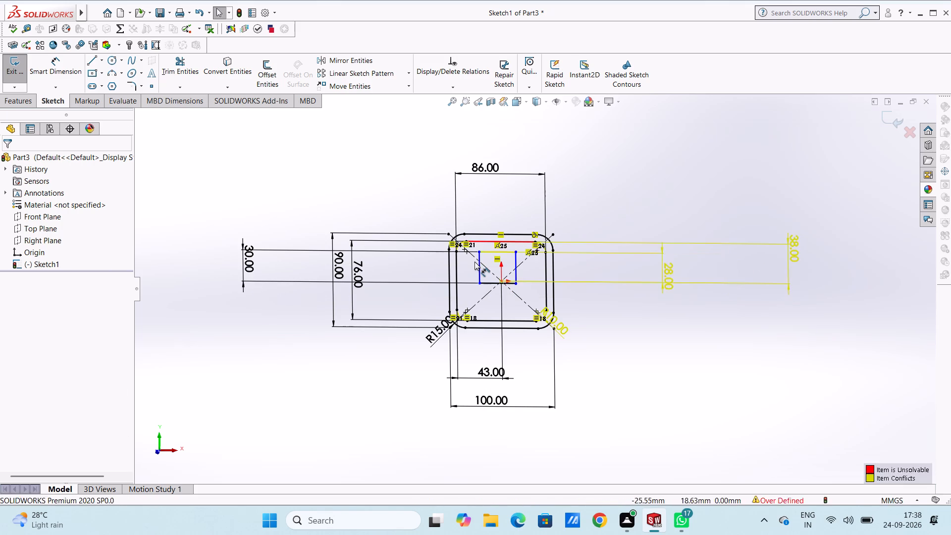
key("ctrl+z")
key("ctrl+z")
key("ctrl+z")
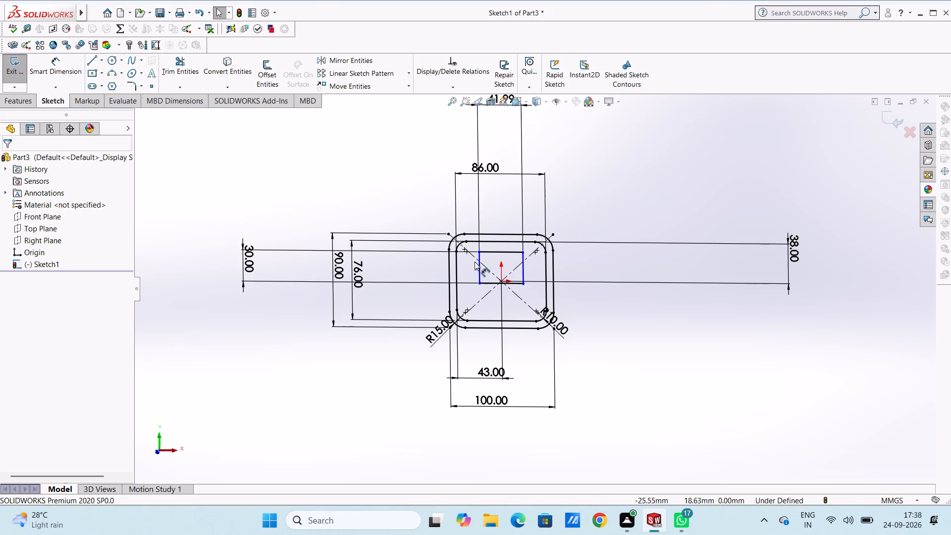
key("ctrl+z")
key("ctrl+z")
key("ctrl+z")
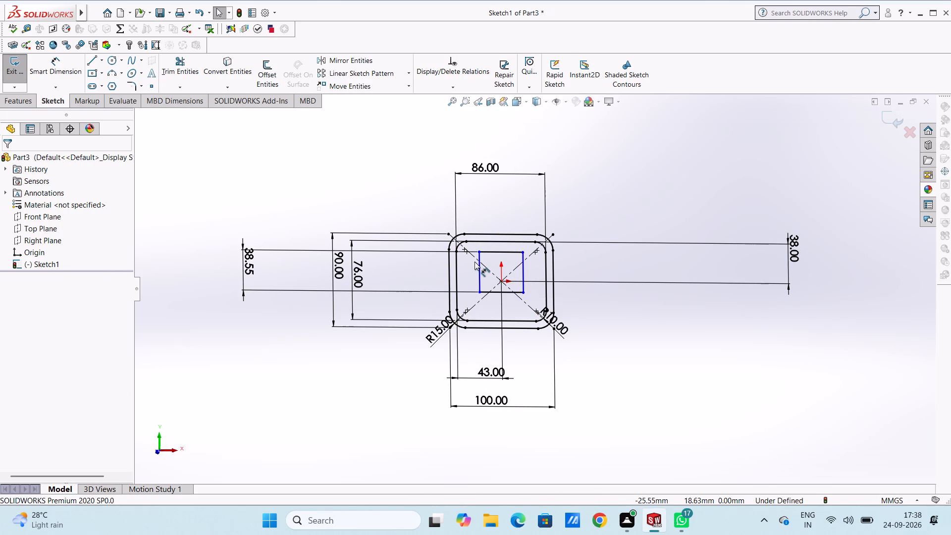
key("ctrl+z")
key("ctrl+z")
key("ctrl+z")
key("ctrl+z")
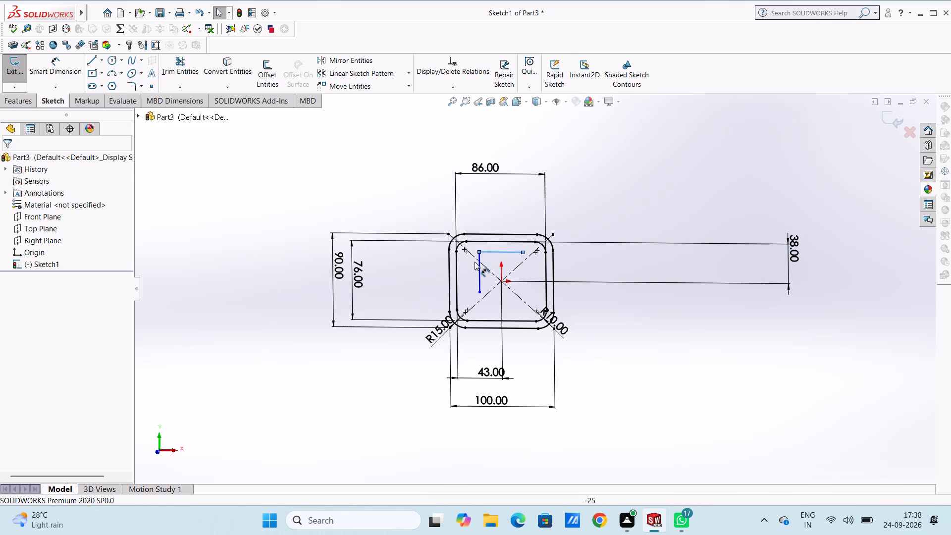
key("ctrl+z")
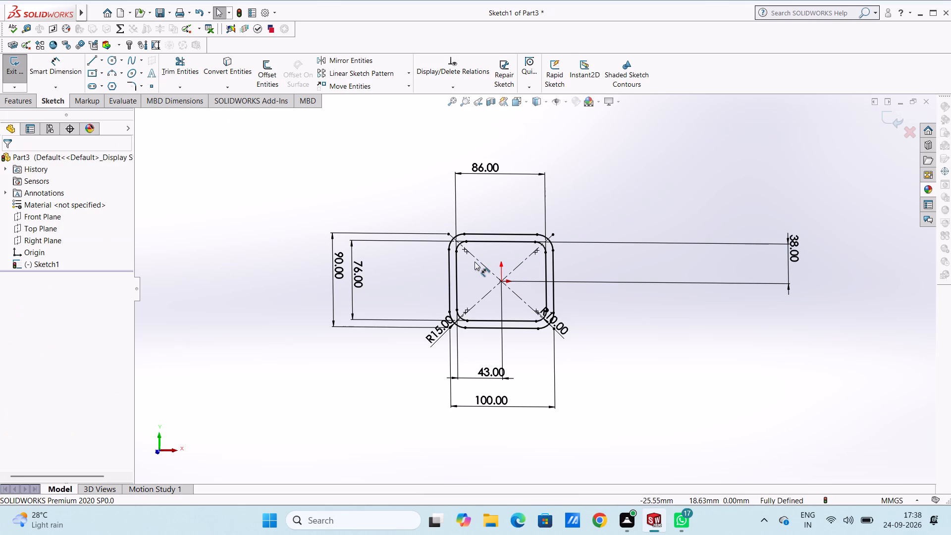
Extrude the region between the two rounded outlines as a Blind boss 75 mm deep.
left_click(16, 104)
left_click(17, 73)
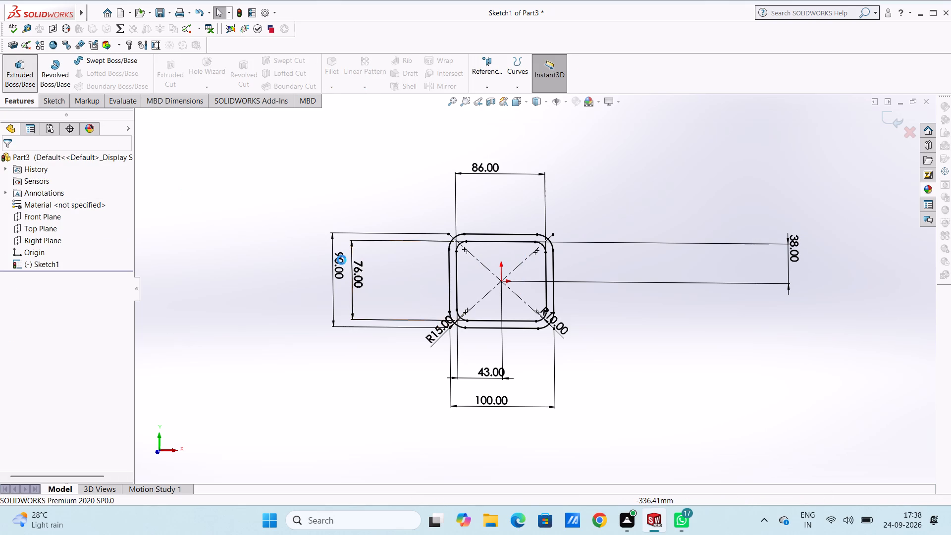
scroll(382, 213, "up", 1)
middle_click_drag(411, 205, 409, 209)
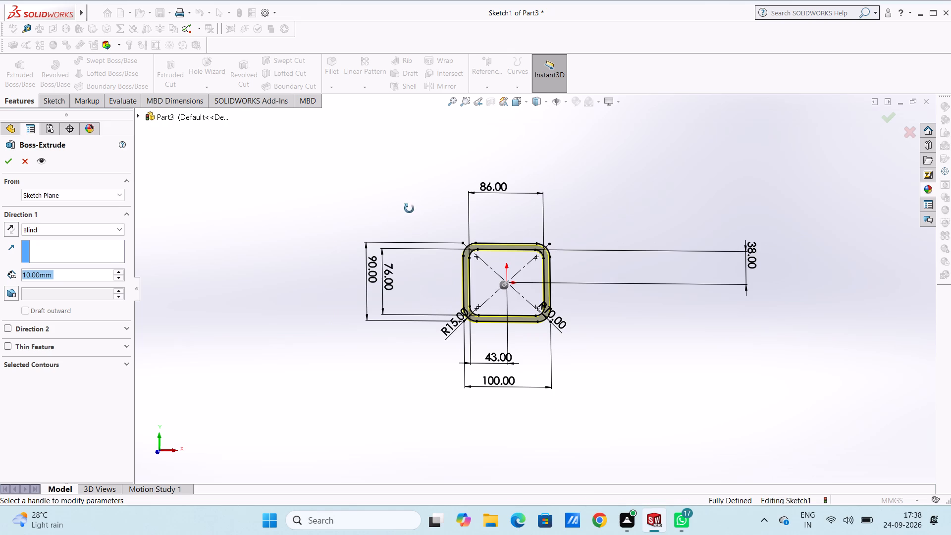
middle_click_drag(409, 209, 388, 248)
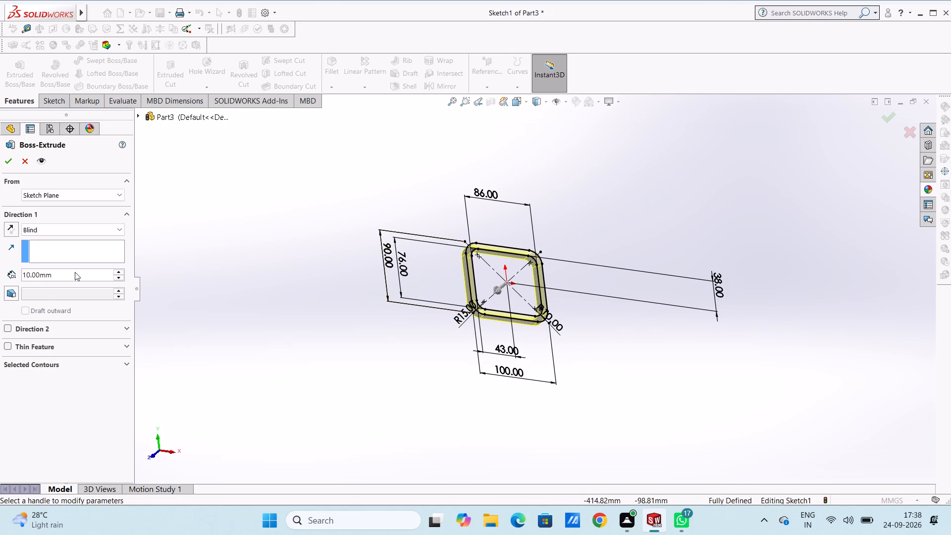
double_click(75, 272)
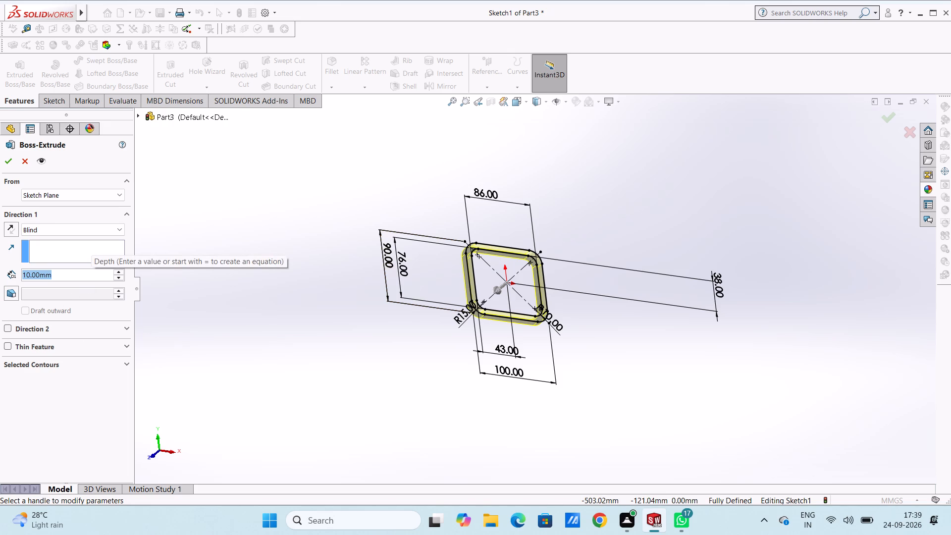
type("75")
key("Return")
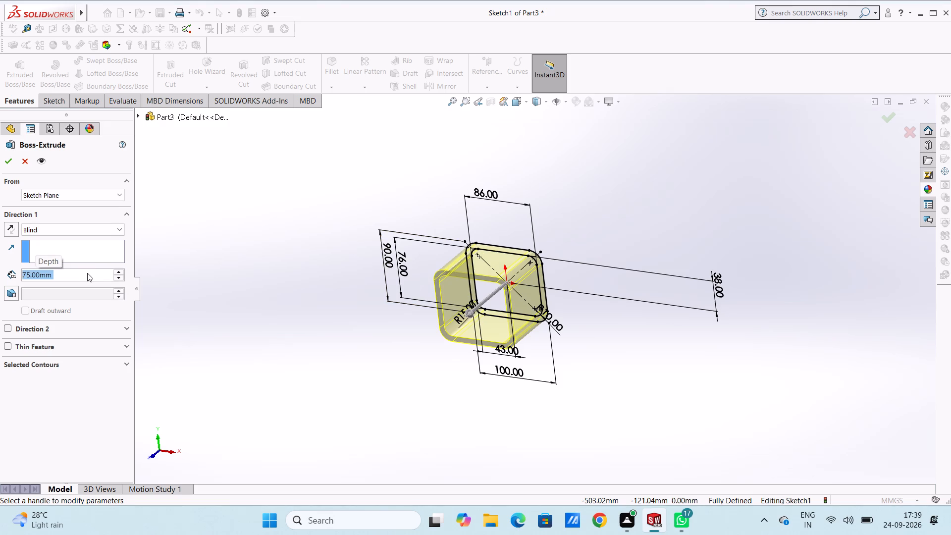
left_click(6, 159)
left_click(264, 238)
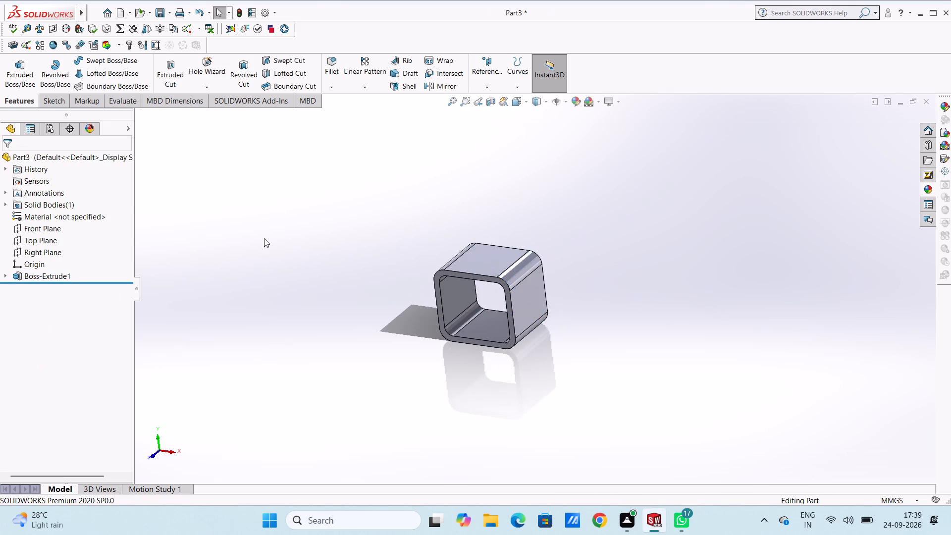
Examine the extruded hollow block from several sides.
middle_click_drag(288, 224, 383, 303)
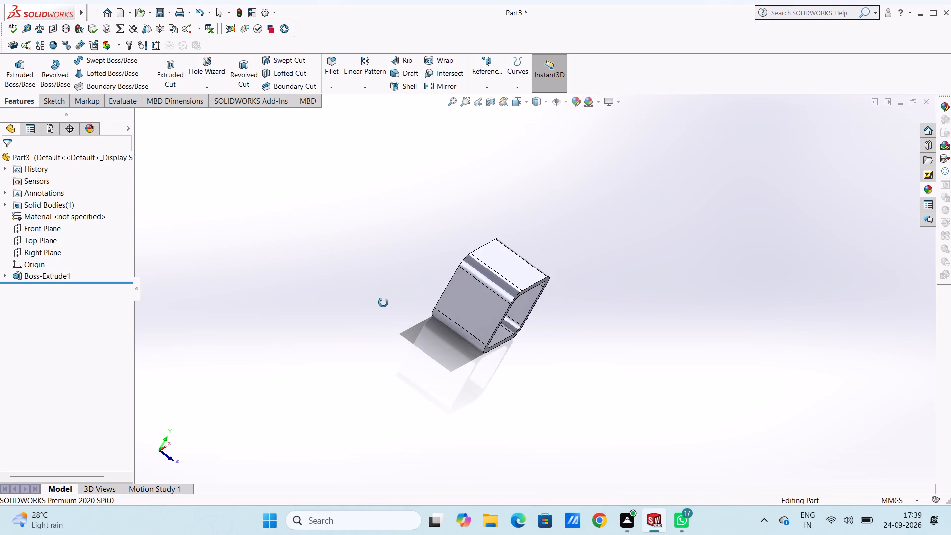
middle_click_drag(383, 303, 366, 294)
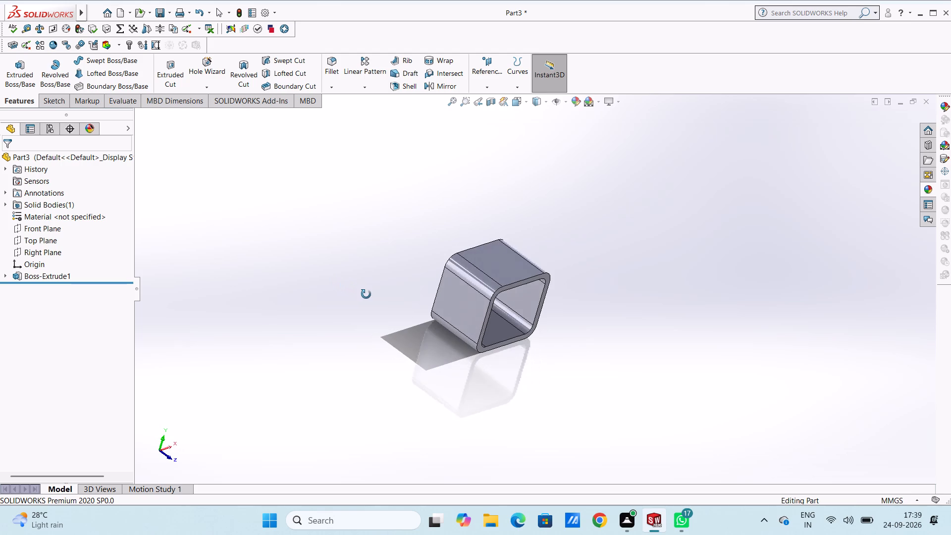
middle_click_drag(366, 294, 368, 296)
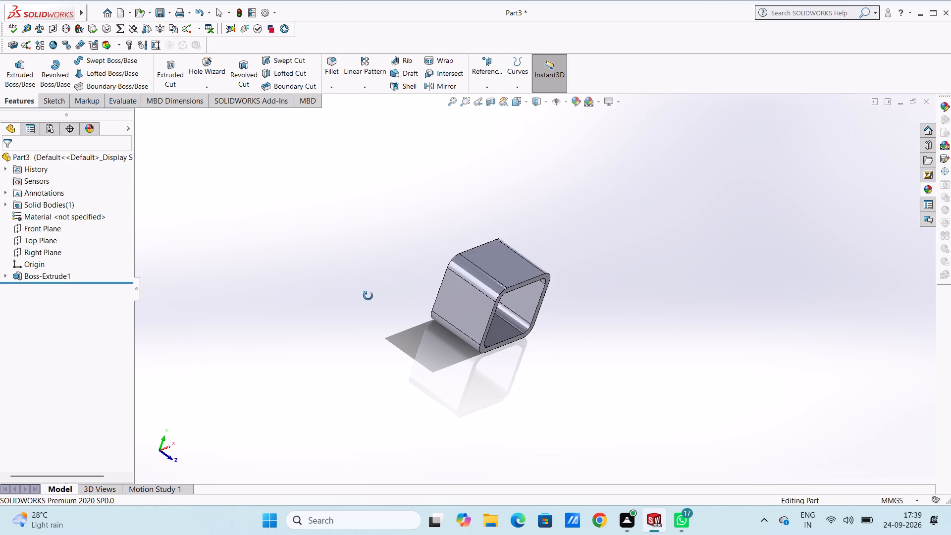
middle_click_drag(368, 296, 330, 271)
middle_click_drag(329, 267, 400, 204)
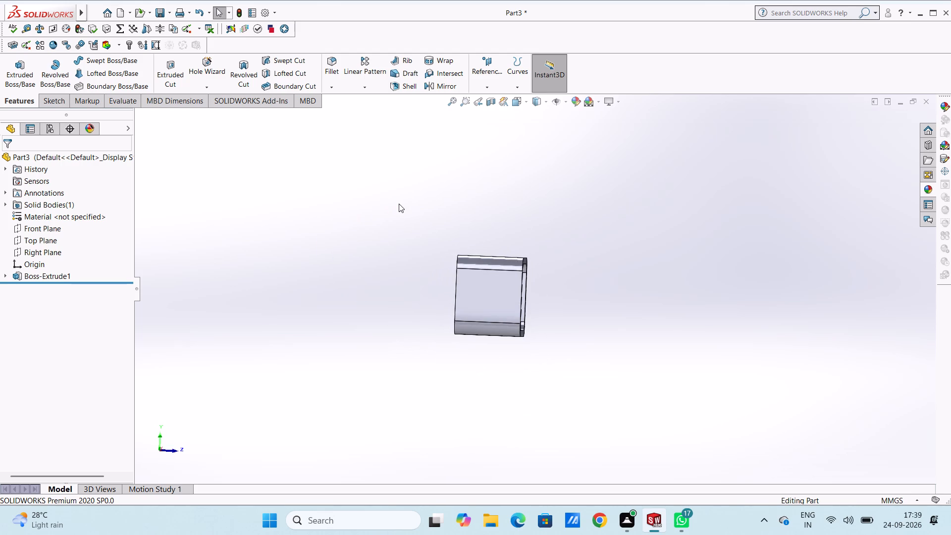
middle_click_drag(420, 277, 426, 307)
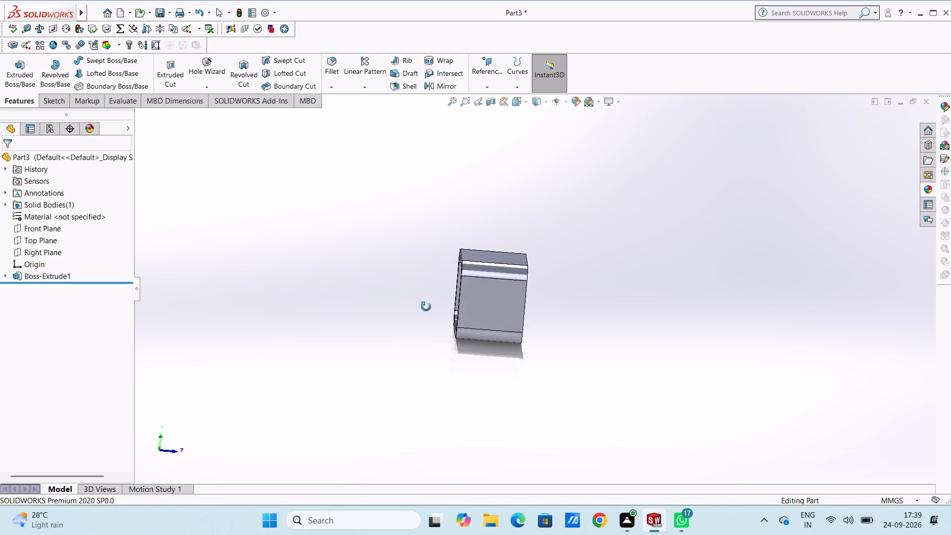
middle_click_drag(426, 307, 432, 318)
scroll(558, 294, "down", 4)
middle_click_drag(292, 335, 277, 324)
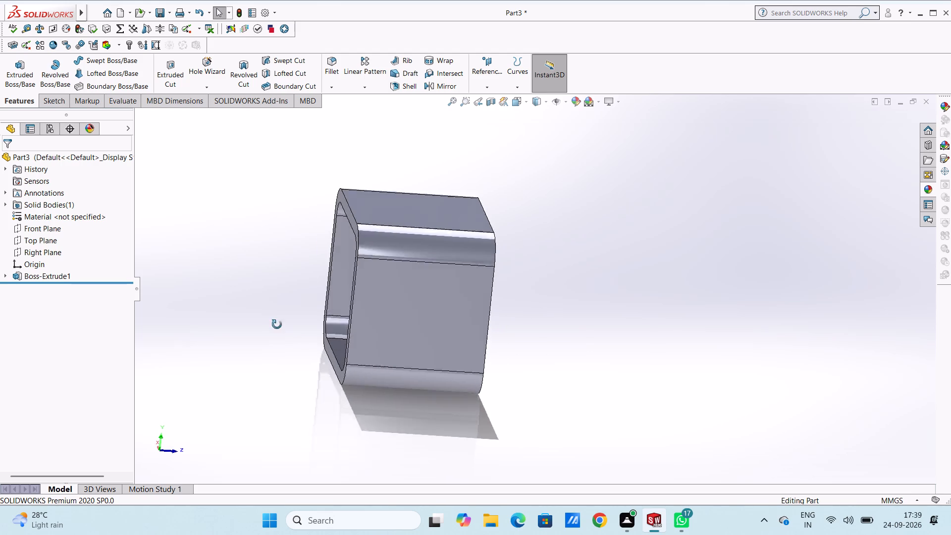
middle_click_drag(277, 324, 261, 322)
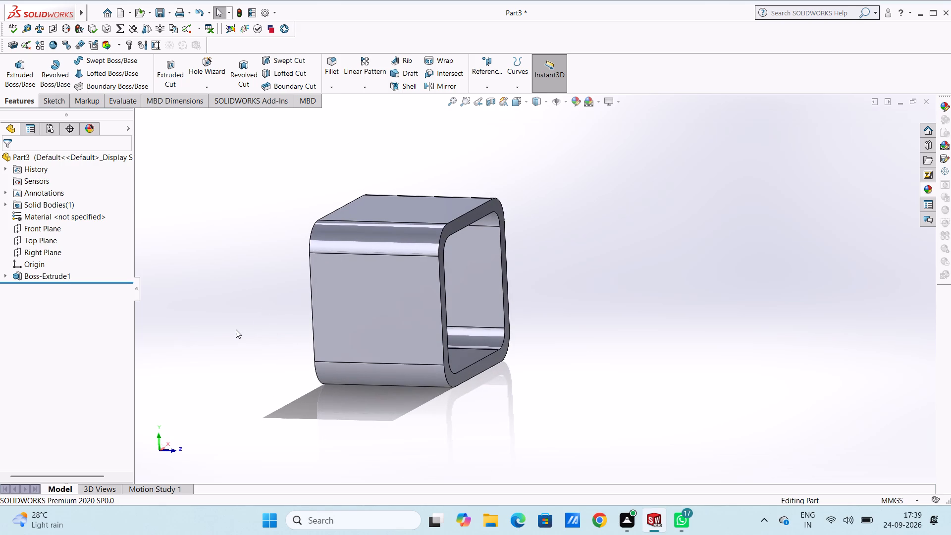
Start a new sketch on the block's flat left side face, viewed from the Left.
key("shift+exclam")
key("ctrl+1")
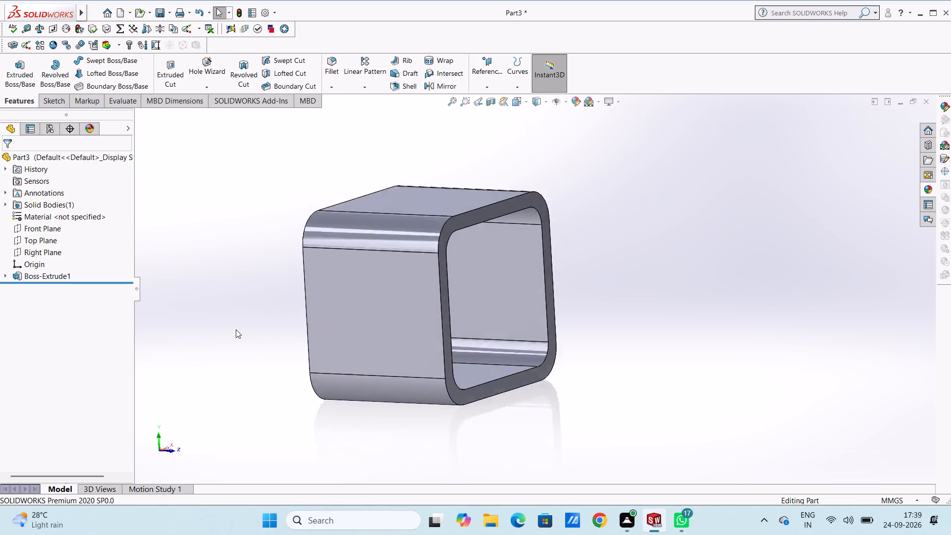
key("ctrl+3")
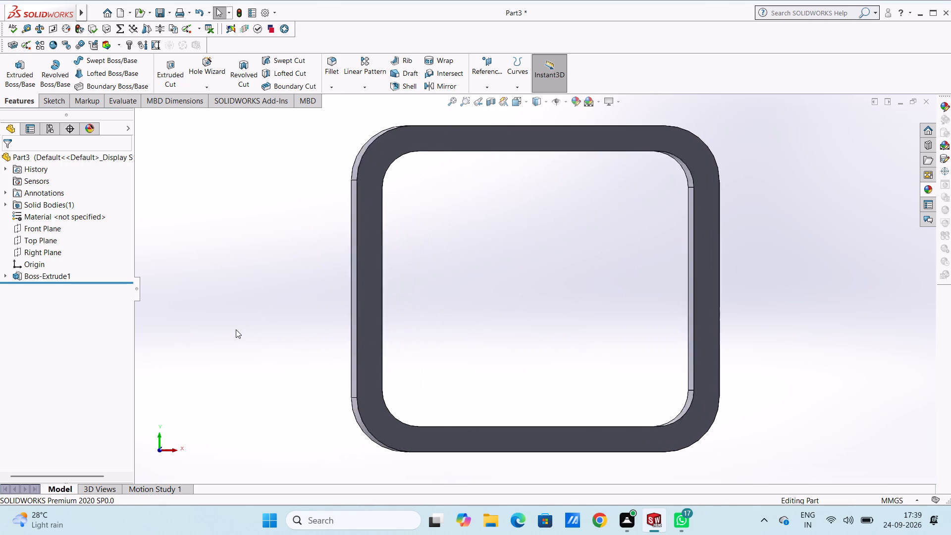
left_click(507, 264)
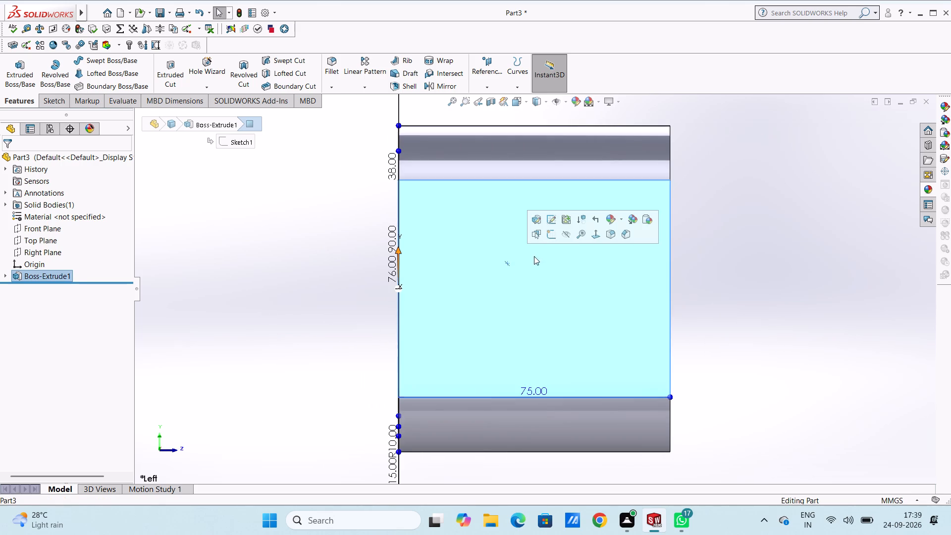
left_click(553, 237)
left_click(324, 245)
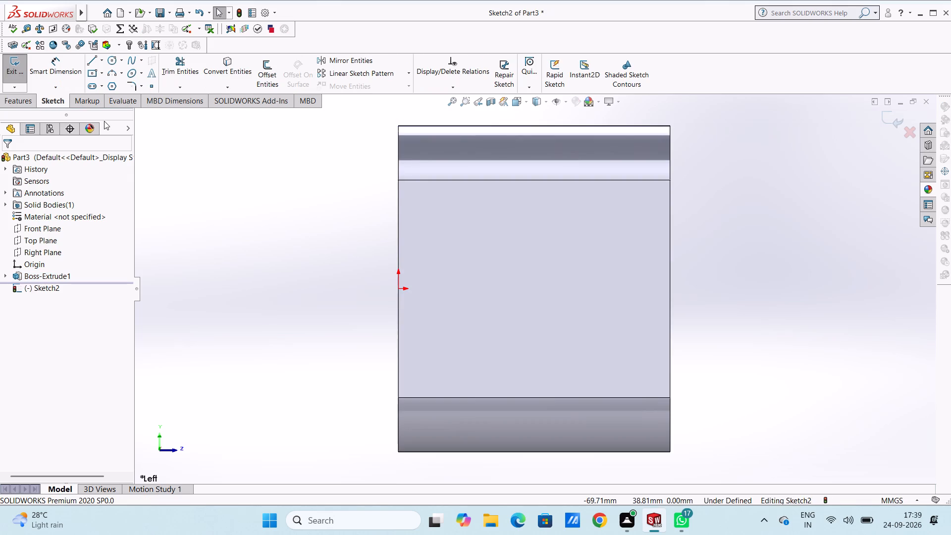
Draw a line rectangle 30 mm high and 35 mm wide, its lower-left corner about 27 mm right and 5 mm below the origin.
left_click(91, 58)
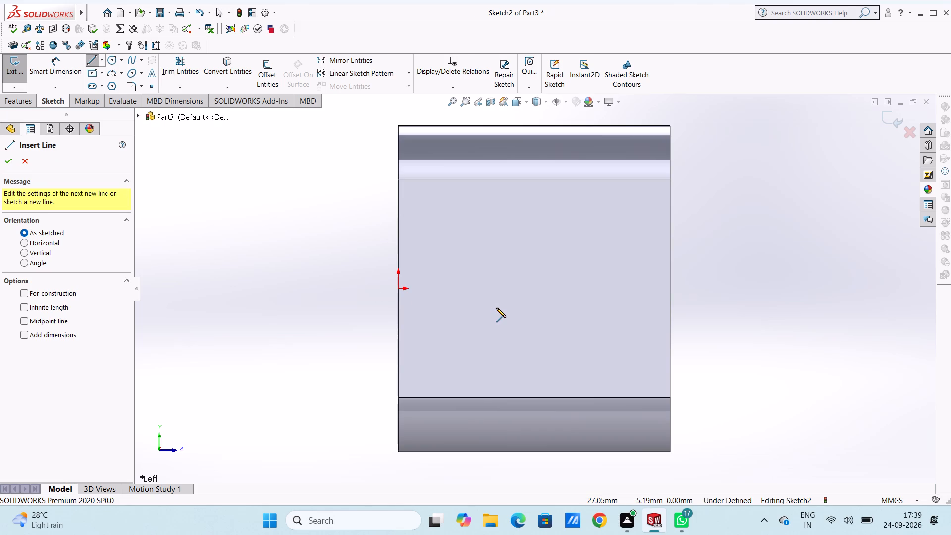
left_click(496, 308)
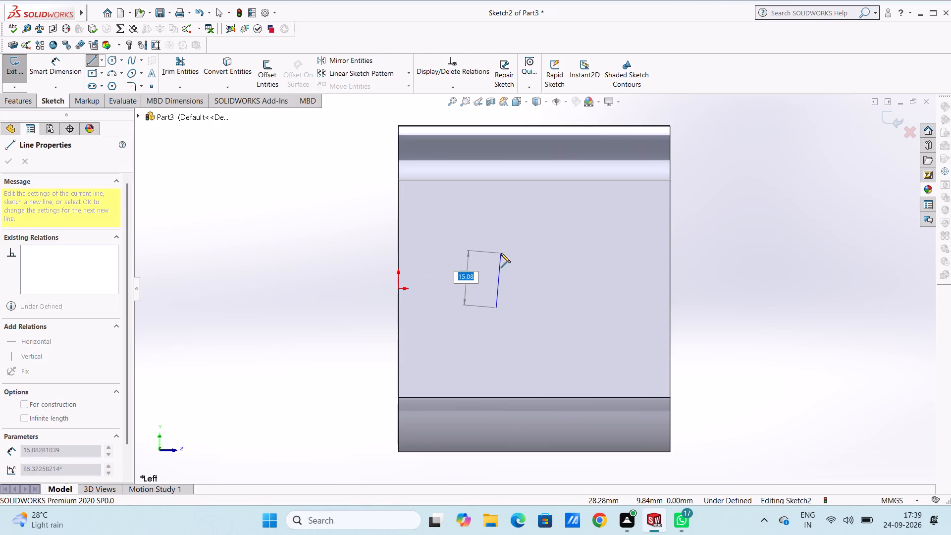
type("30")
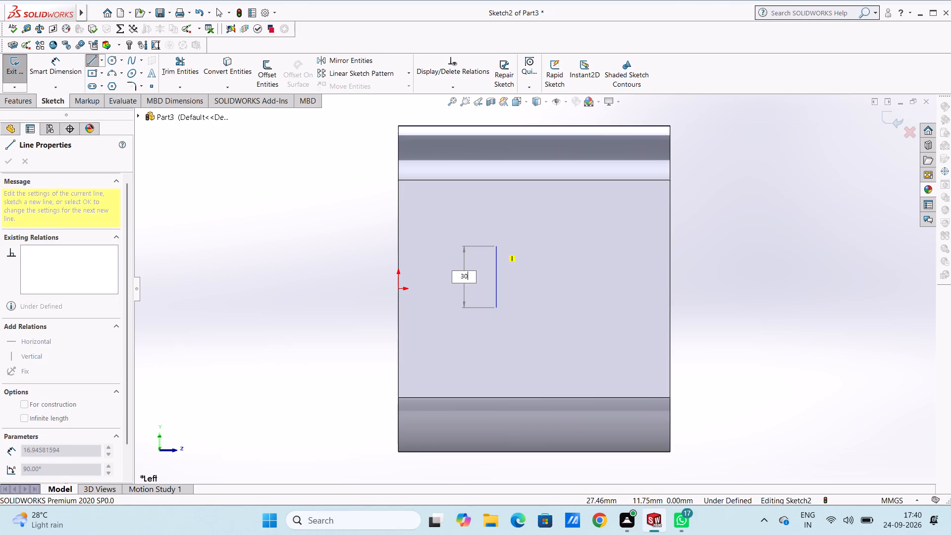
key("Return")
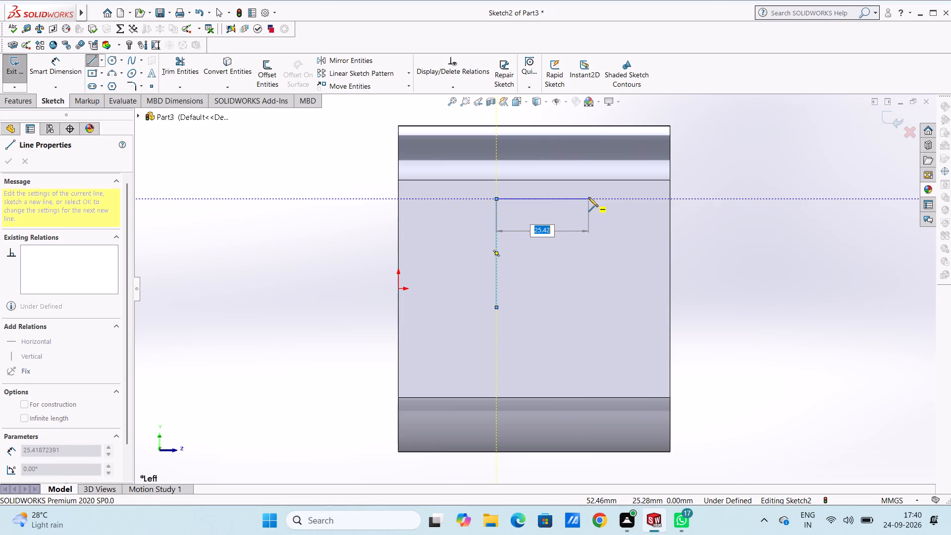
type("35")
key("Return")
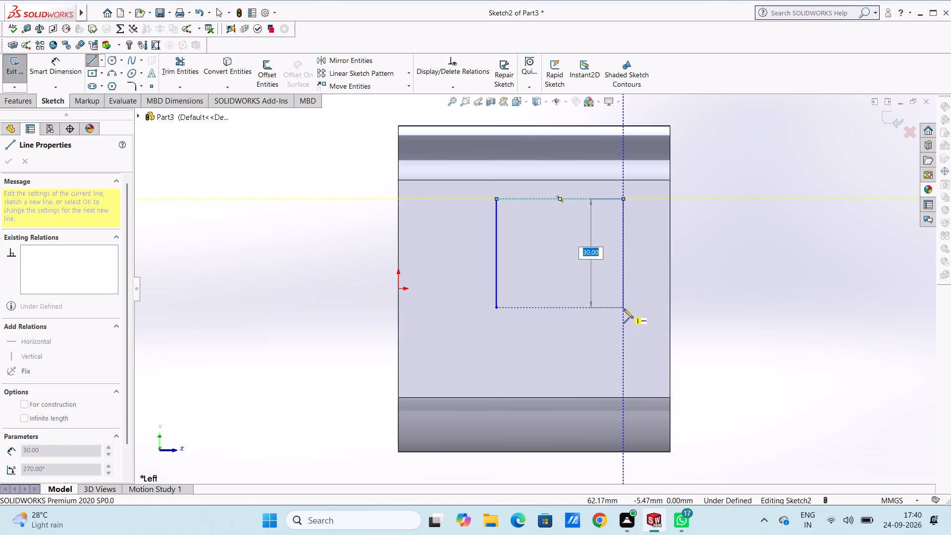
left_click(624, 309)
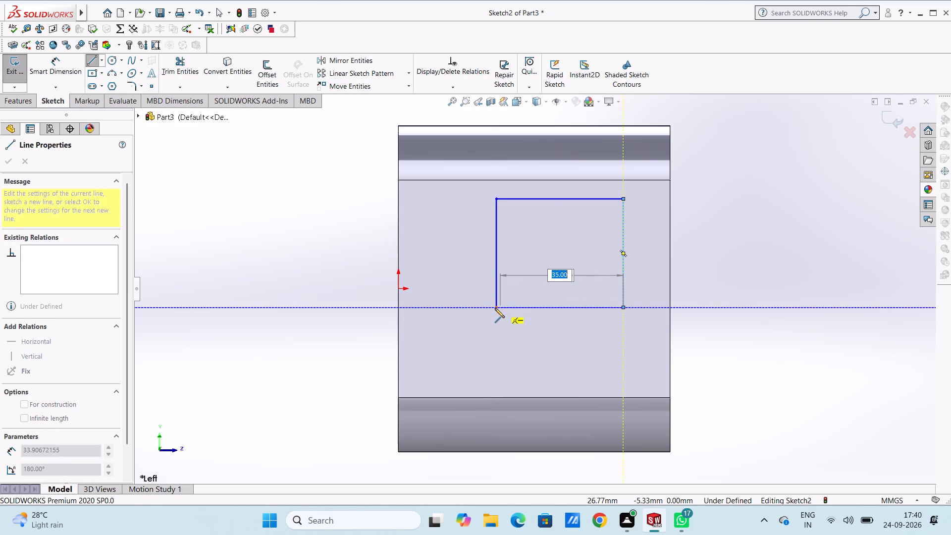
left_click(495, 308)
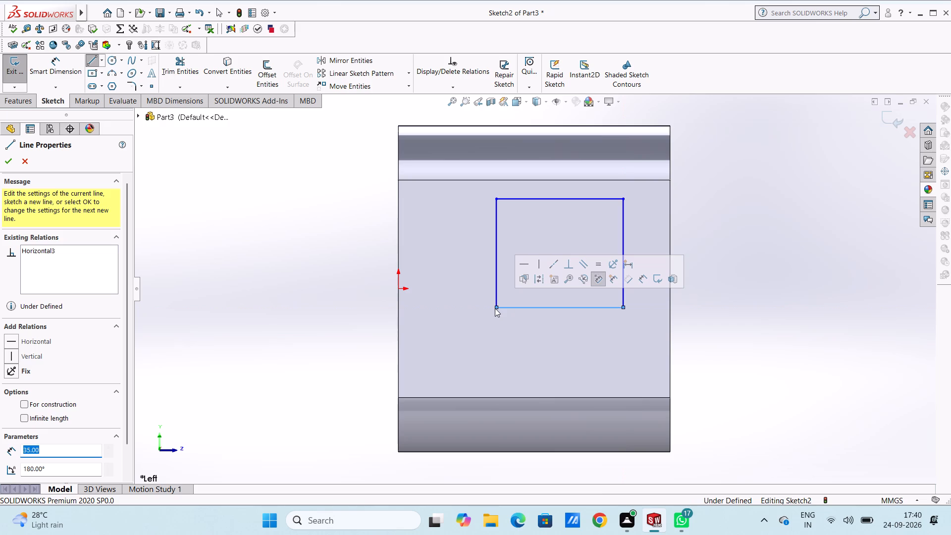
key("Escape")
key("Escape")
key("Escape")
key("Escape")
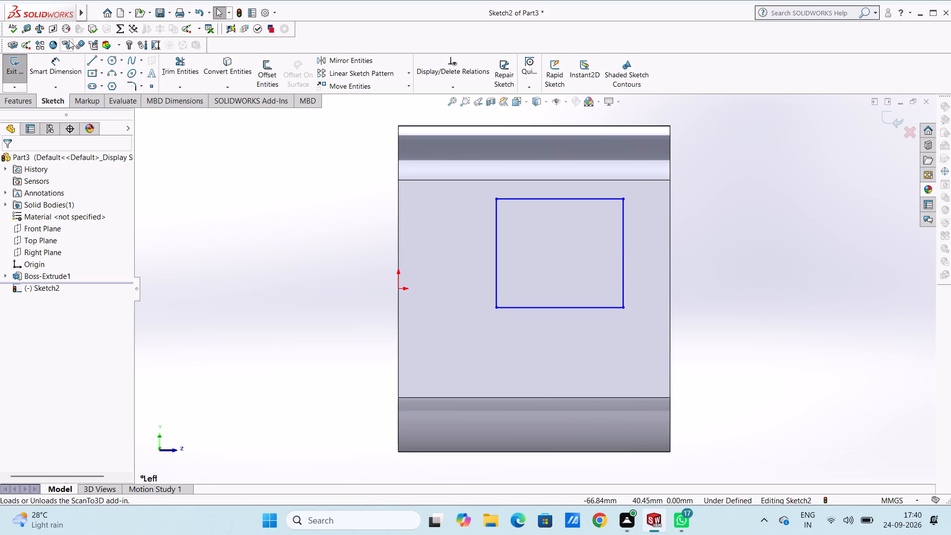
Dimension the length of the rectangle's left vertical edge.
left_click(52, 70)
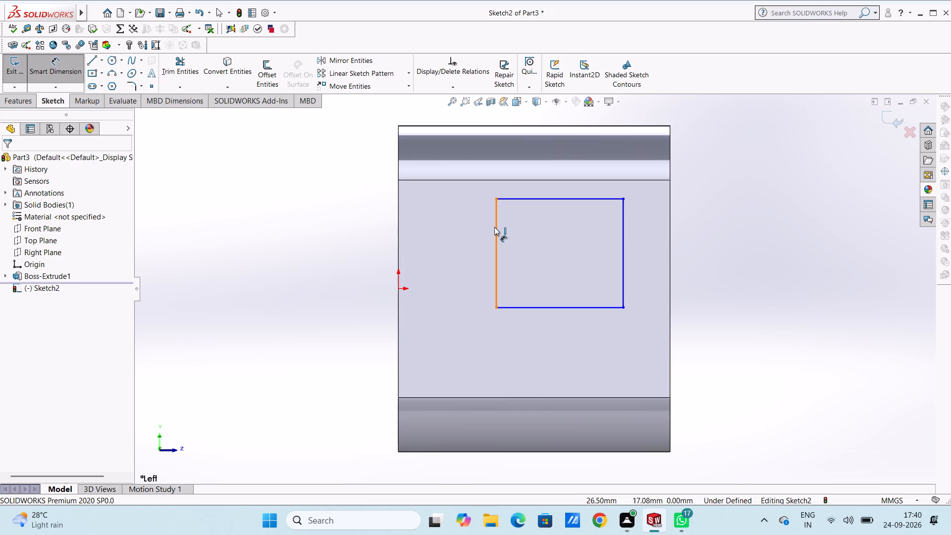
left_click(494, 227)
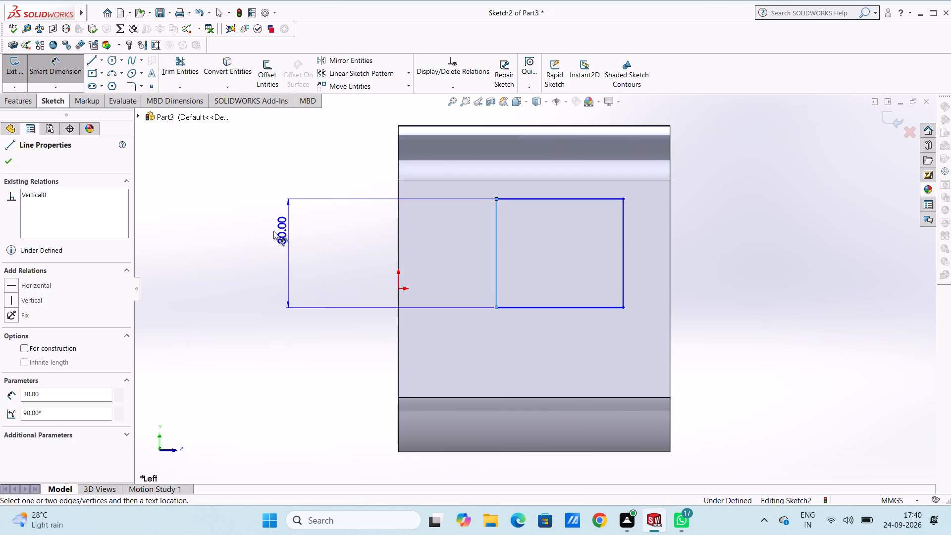
left_click(268, 230)
left_click(228, 219)
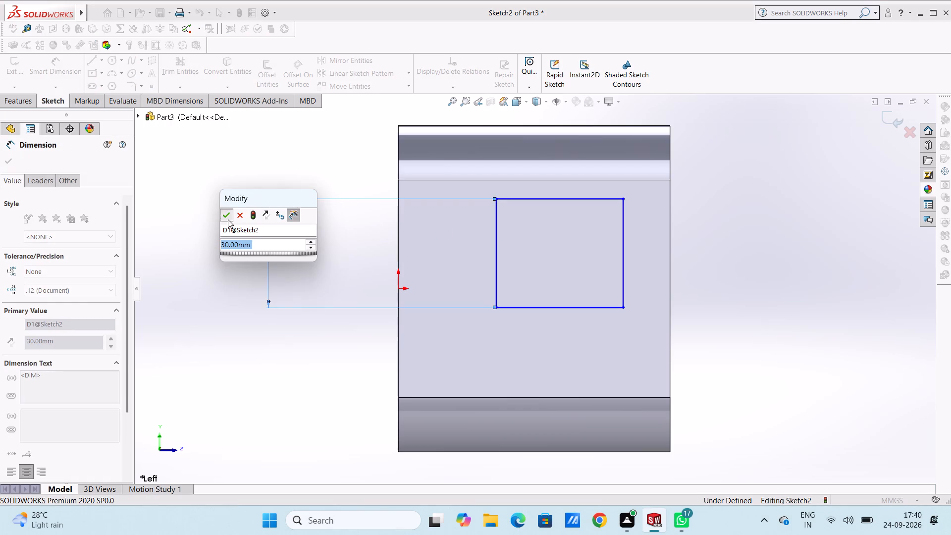
left_click(228, 199)
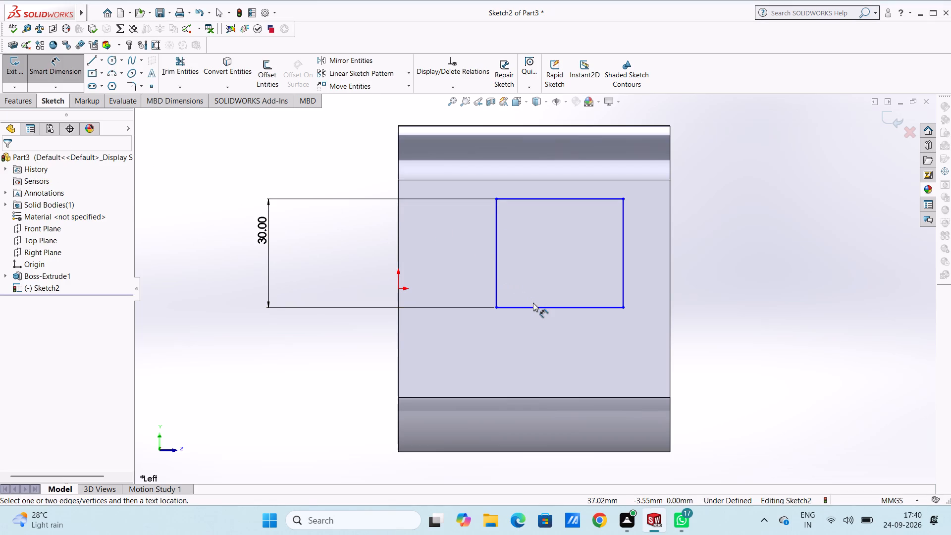
Dimension the length of the rectangle's bottom horizontal edge.
left_click(535, 306)
scroll(562, 386, "up", 2)
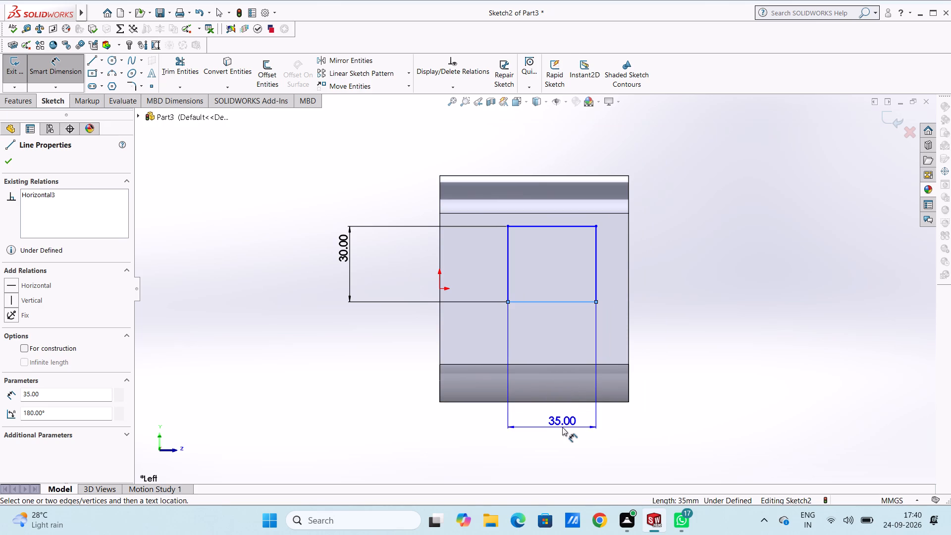
left_click(562, 438)
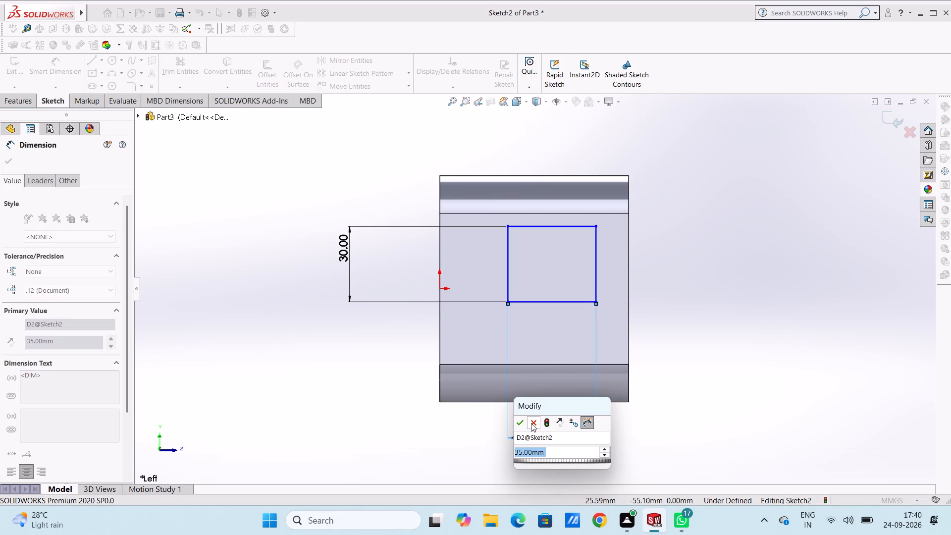
left_click(521, 423)
left_click(431, 430)
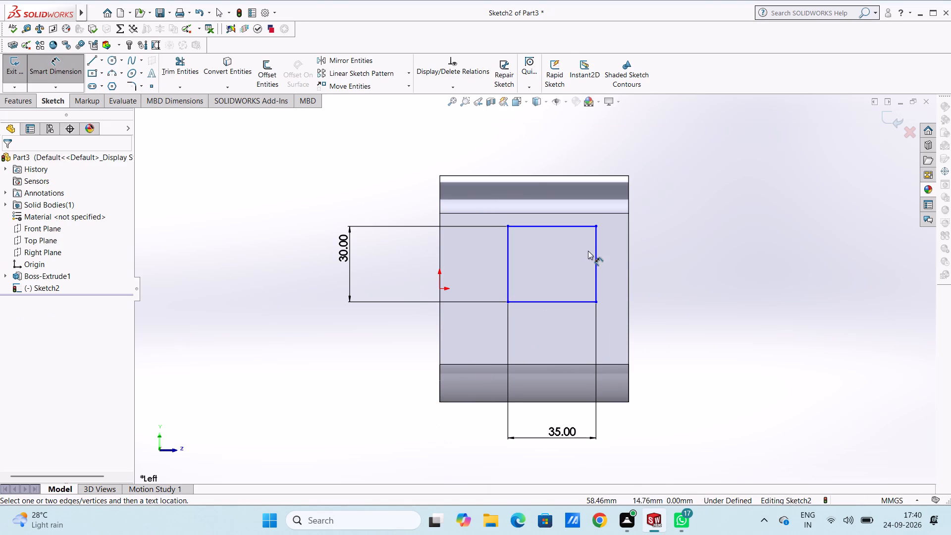
Dimension the vertical distance from the origin to the rectangle's upper-left corner as 15 mm.
left_click(439, 291)
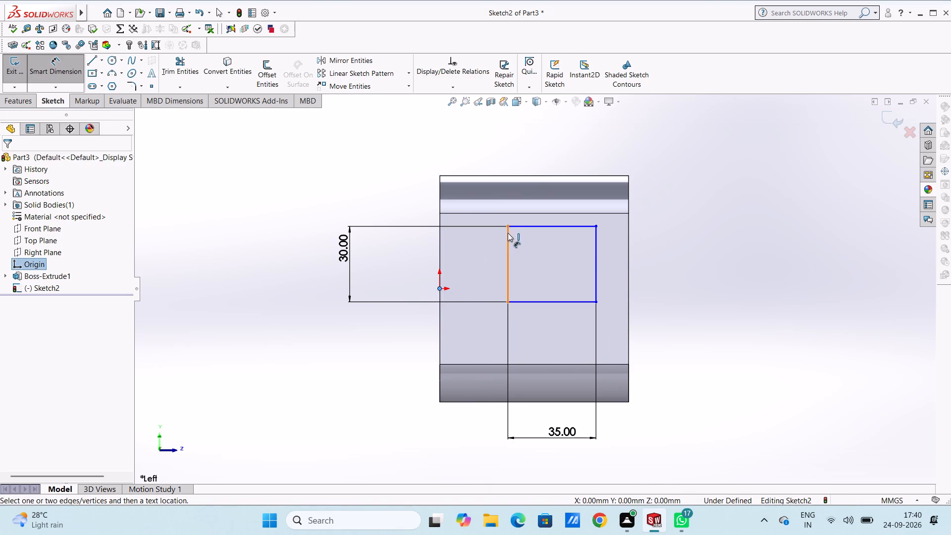
left_click(507, 225)
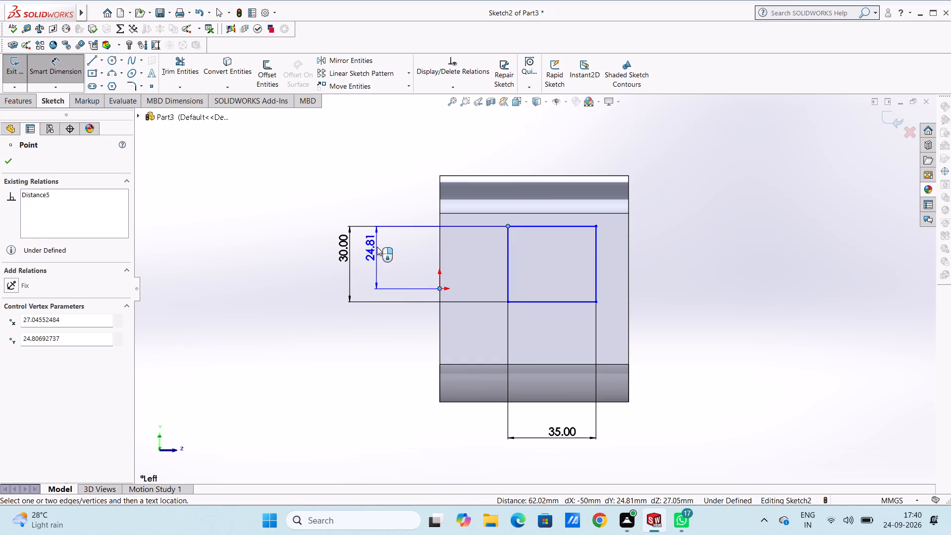
left_click(379, 247)
type("15")
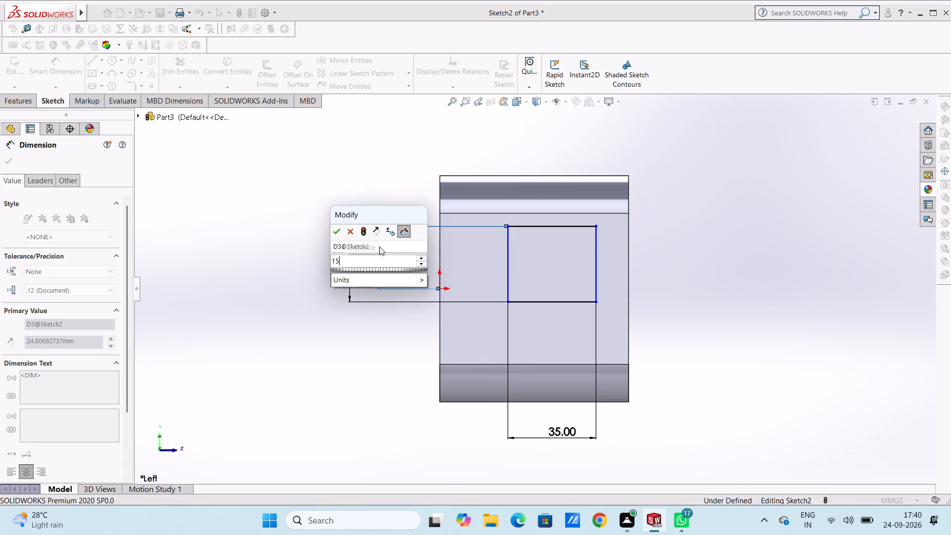
key("Return")
left_click(385, 187)
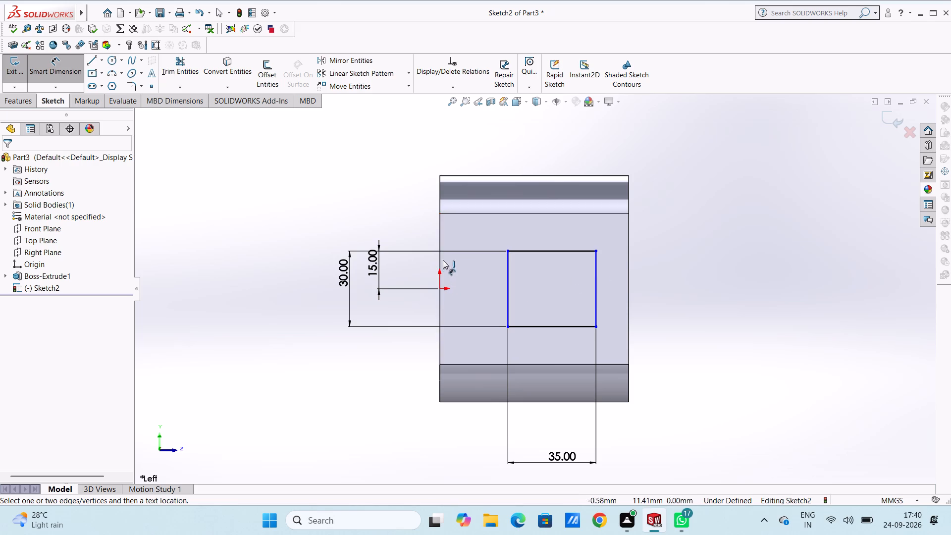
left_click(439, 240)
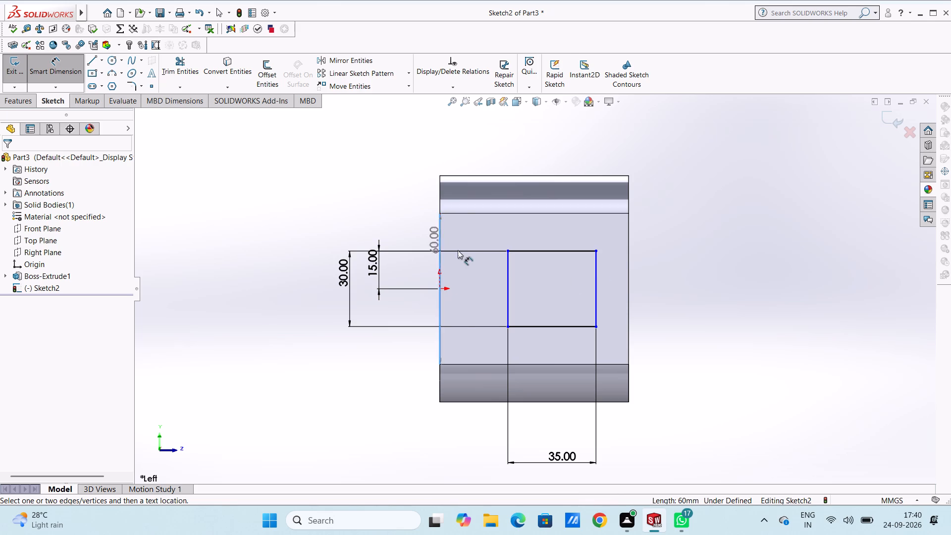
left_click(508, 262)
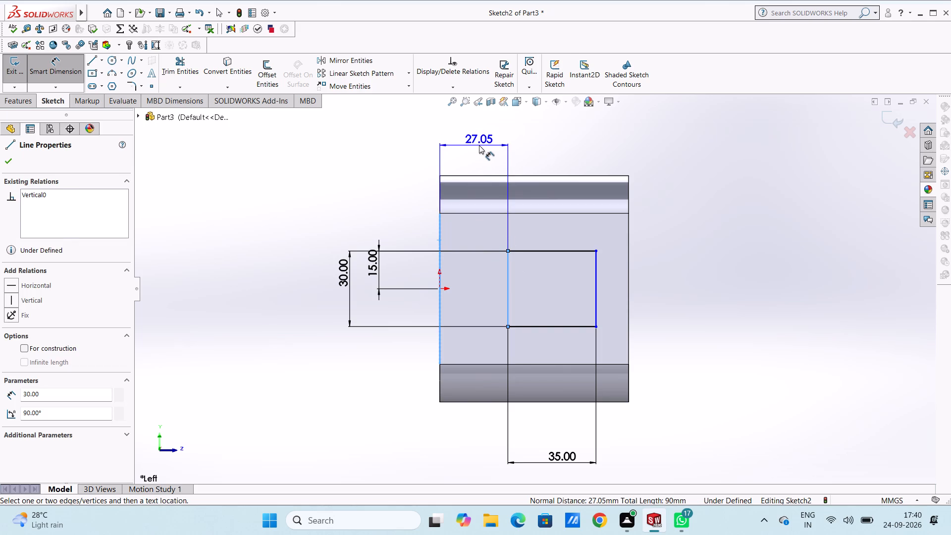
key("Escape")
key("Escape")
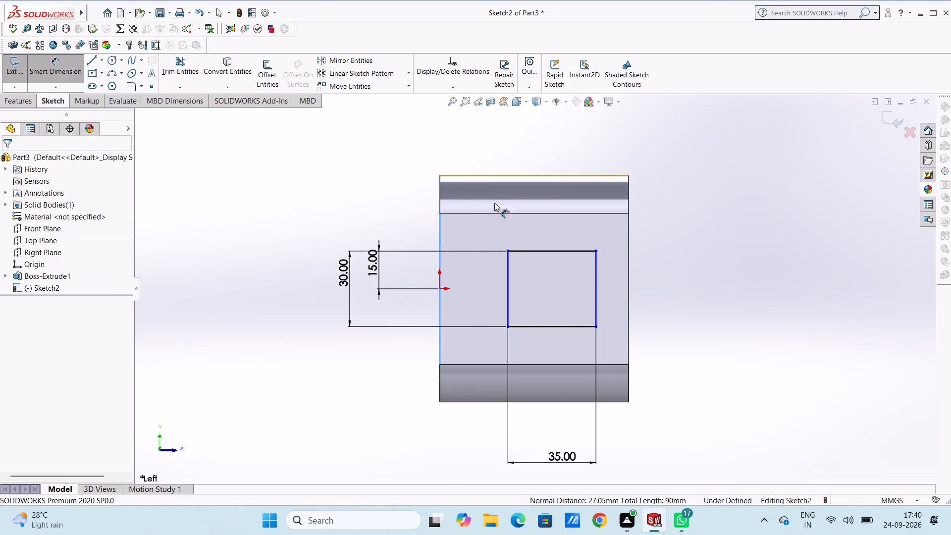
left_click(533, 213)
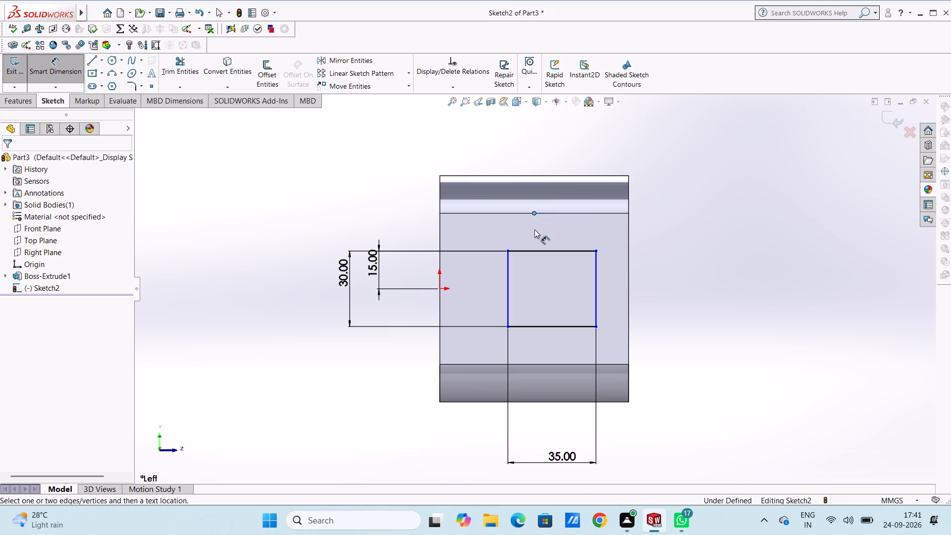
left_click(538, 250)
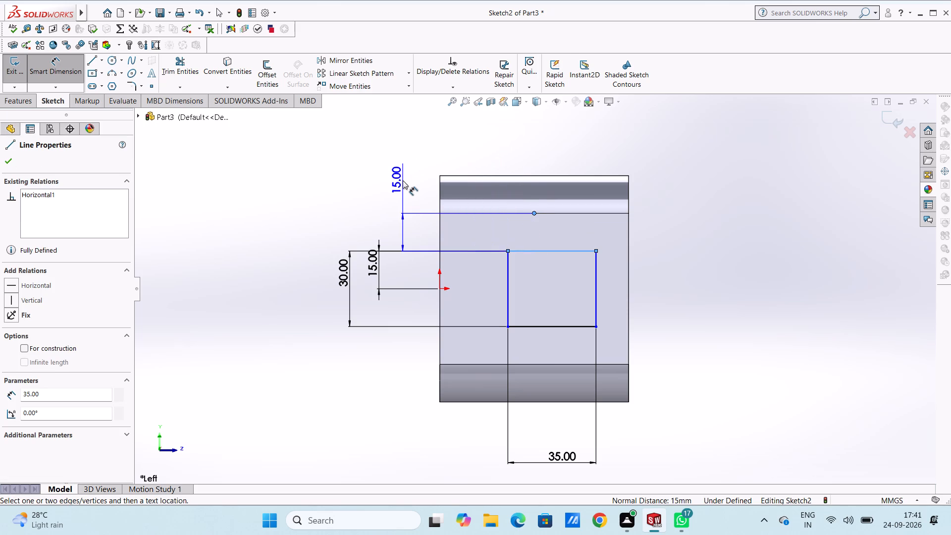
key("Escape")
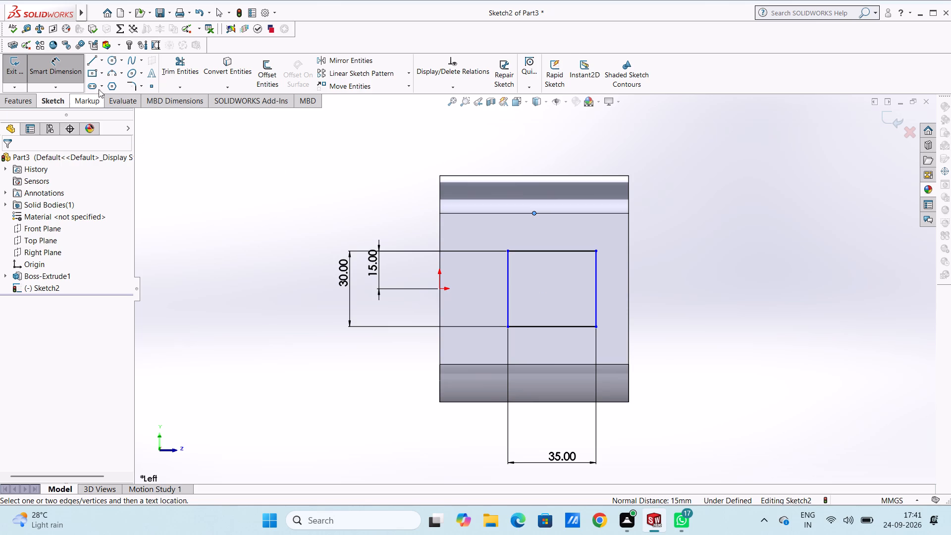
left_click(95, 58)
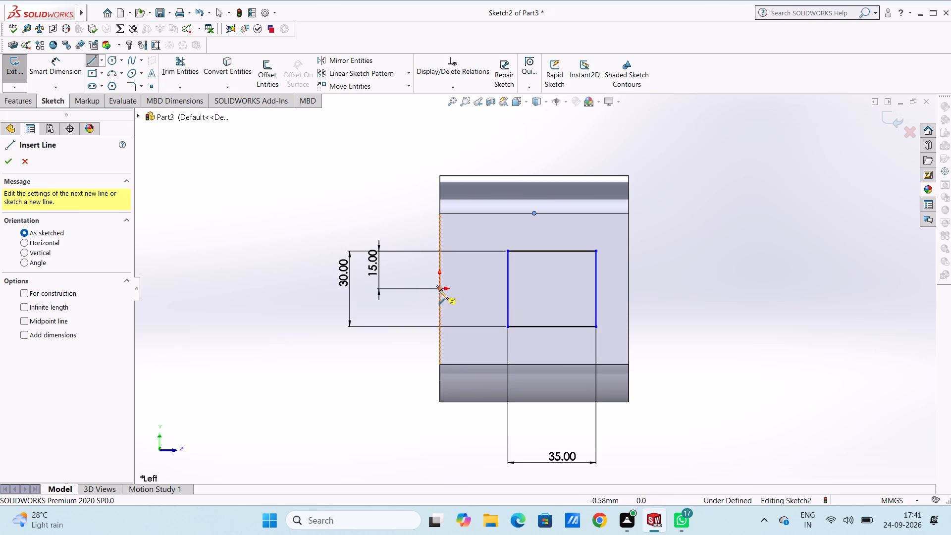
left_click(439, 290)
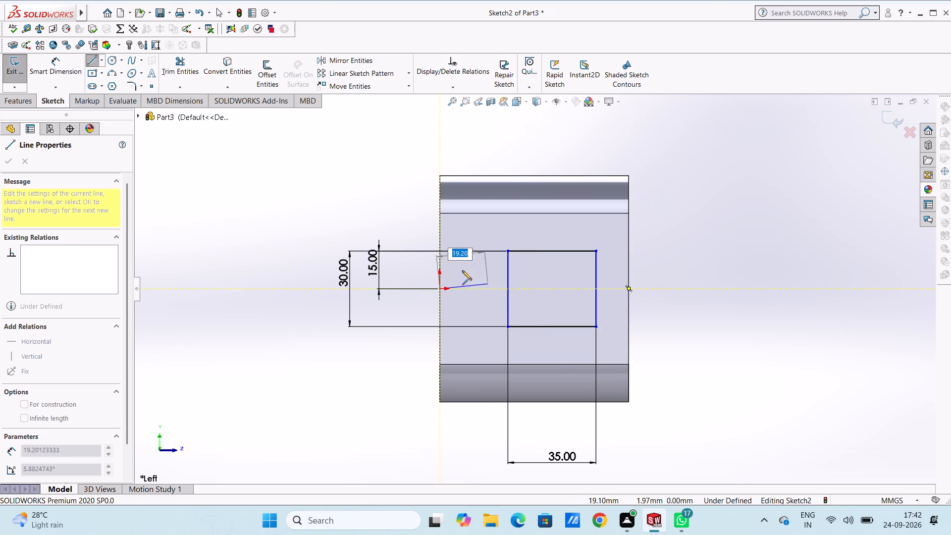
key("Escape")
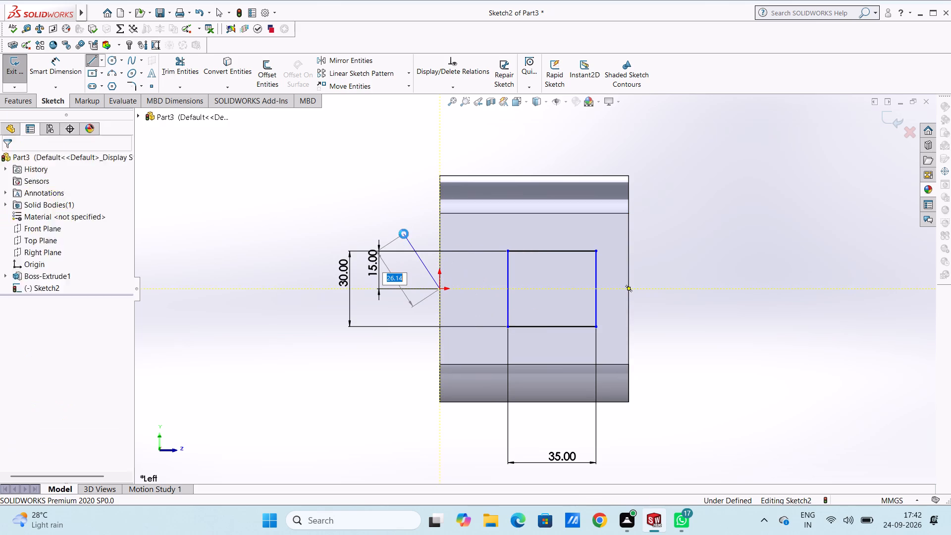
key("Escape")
Dimension the horizontal distance between the block face's left edge and the rectangle's left edge as 20 mm.
left_click(53, 62)
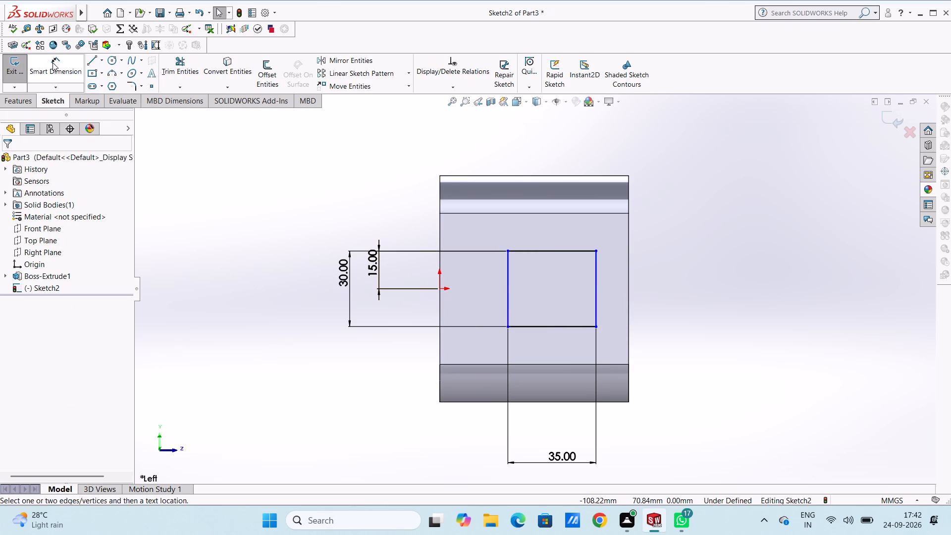
left_click(509, 267)
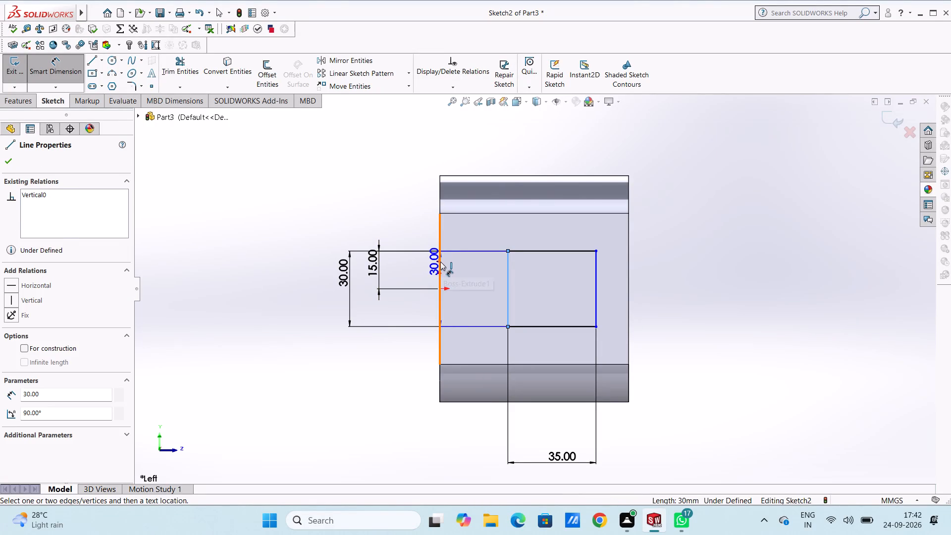
left_click(440, 262)
left_click(481, 137)
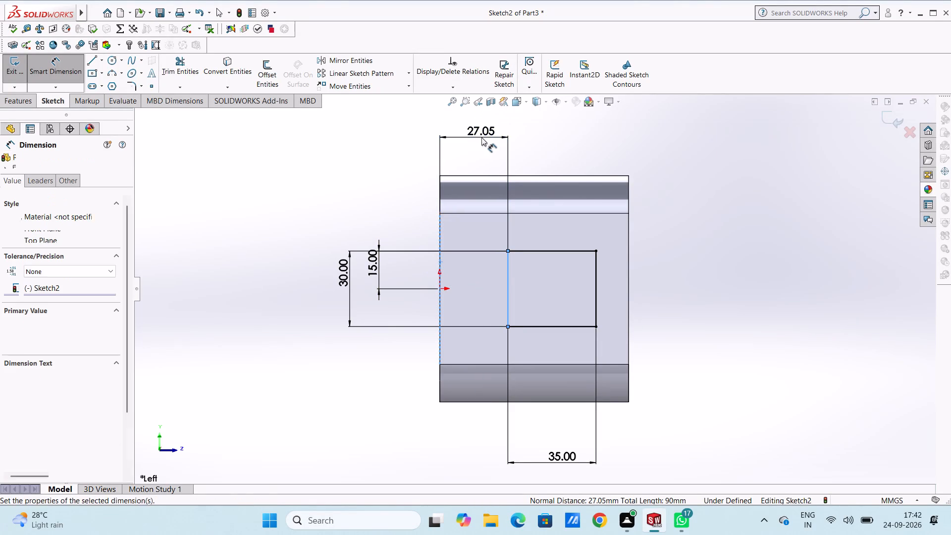
type("20")
key("Return")
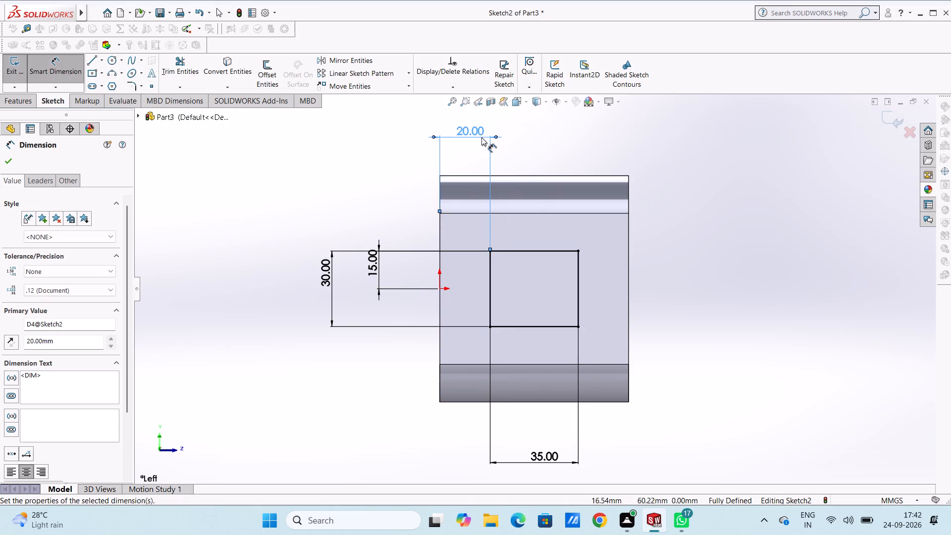
left_click(374, 181)
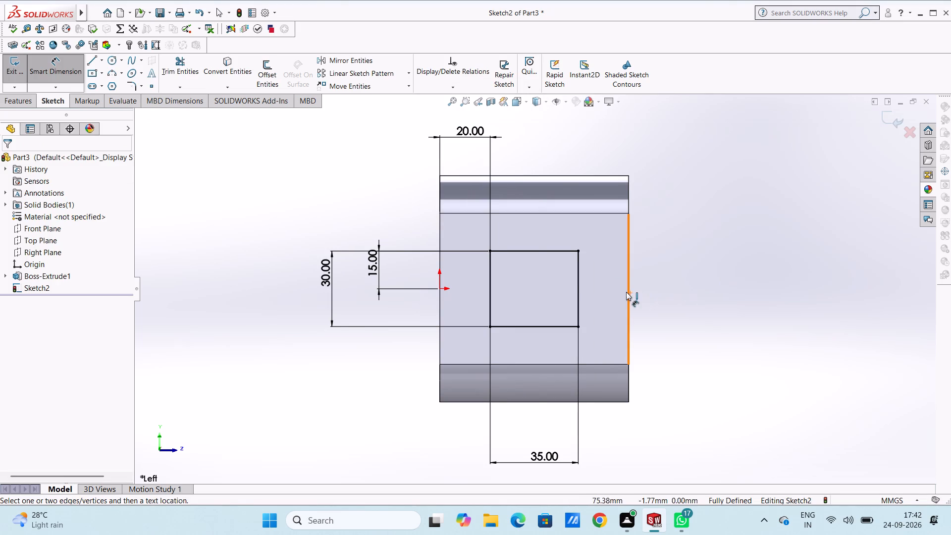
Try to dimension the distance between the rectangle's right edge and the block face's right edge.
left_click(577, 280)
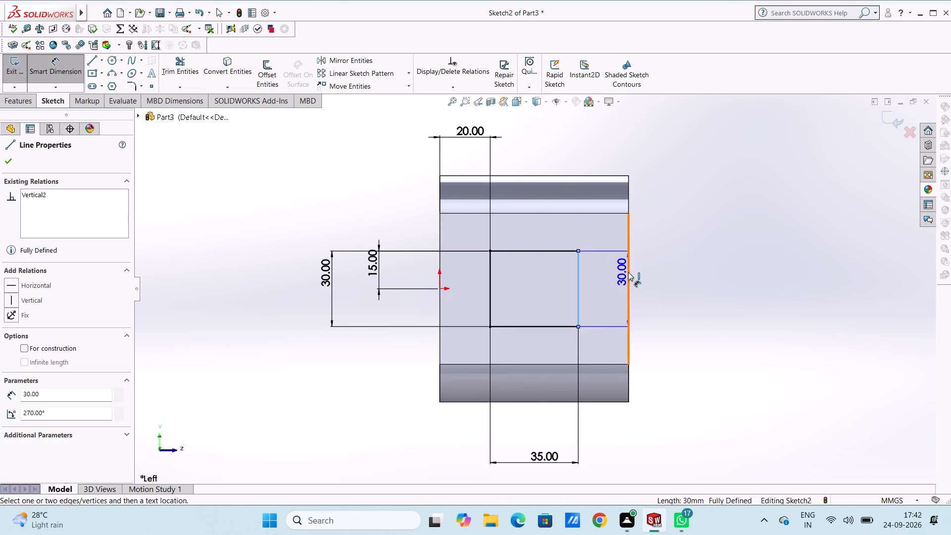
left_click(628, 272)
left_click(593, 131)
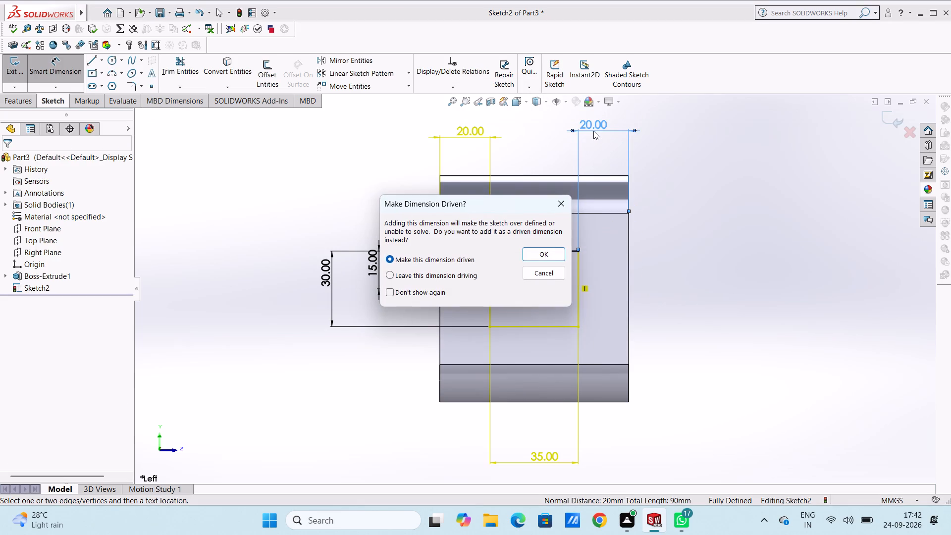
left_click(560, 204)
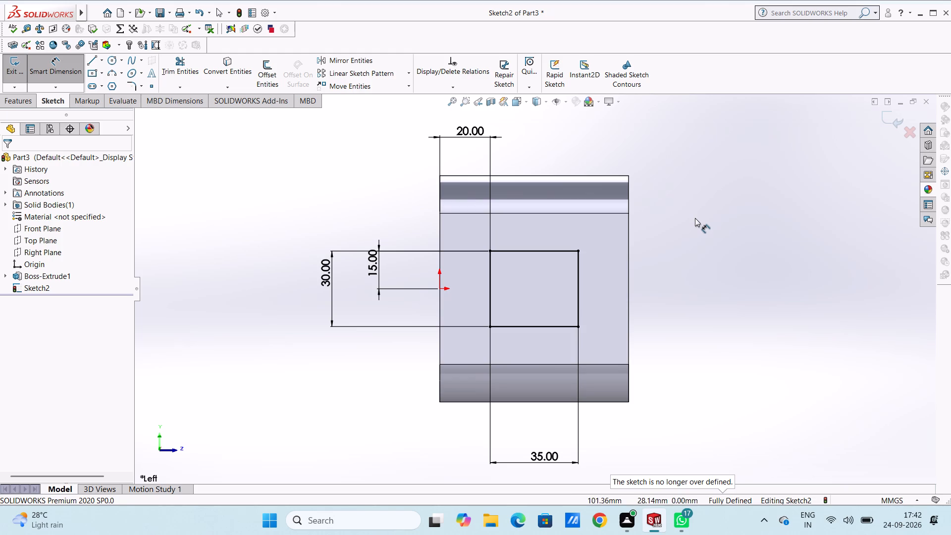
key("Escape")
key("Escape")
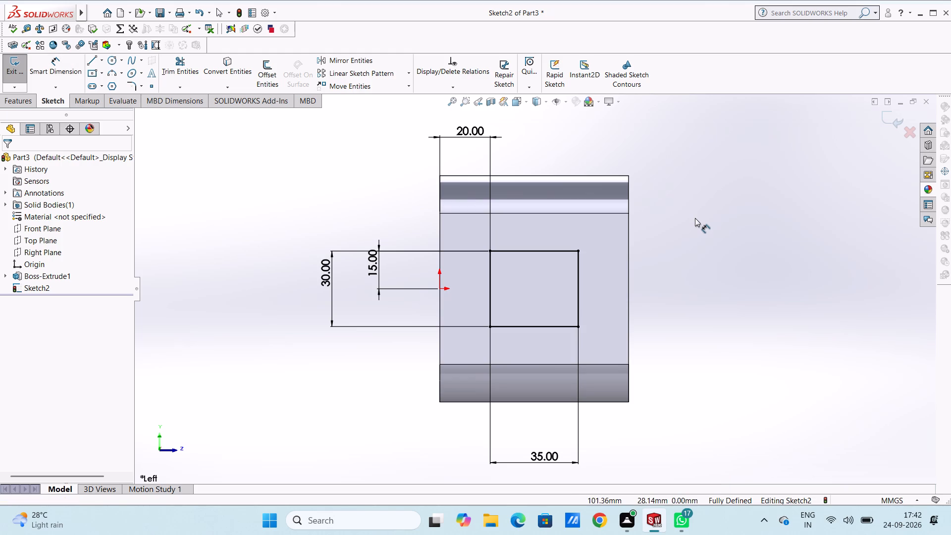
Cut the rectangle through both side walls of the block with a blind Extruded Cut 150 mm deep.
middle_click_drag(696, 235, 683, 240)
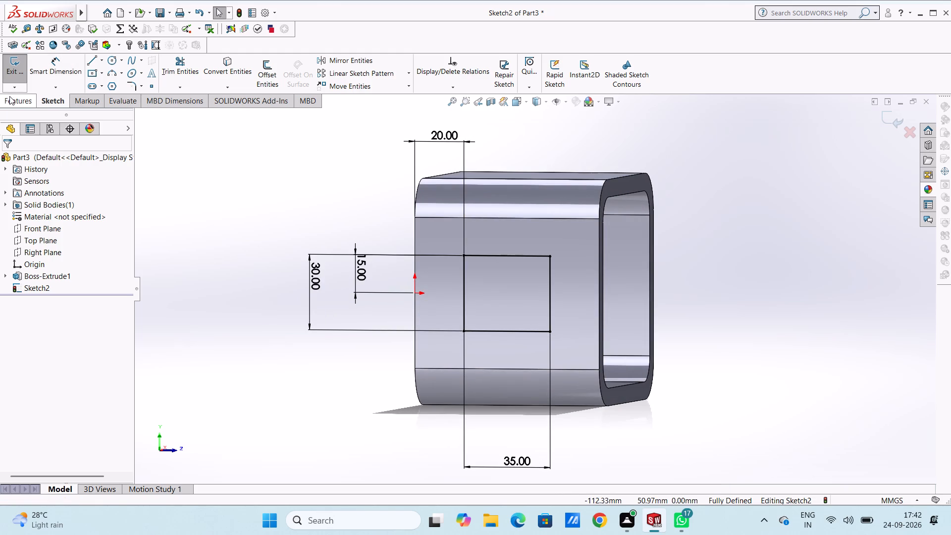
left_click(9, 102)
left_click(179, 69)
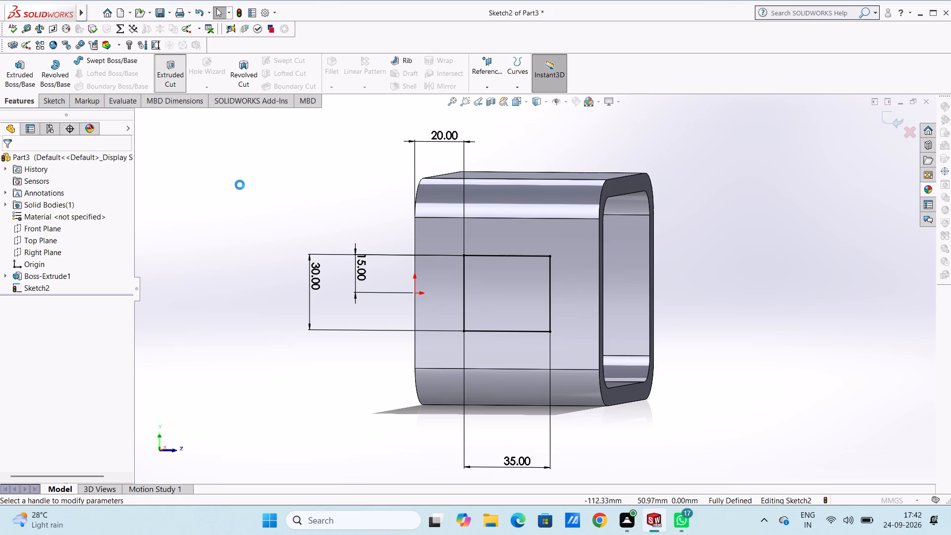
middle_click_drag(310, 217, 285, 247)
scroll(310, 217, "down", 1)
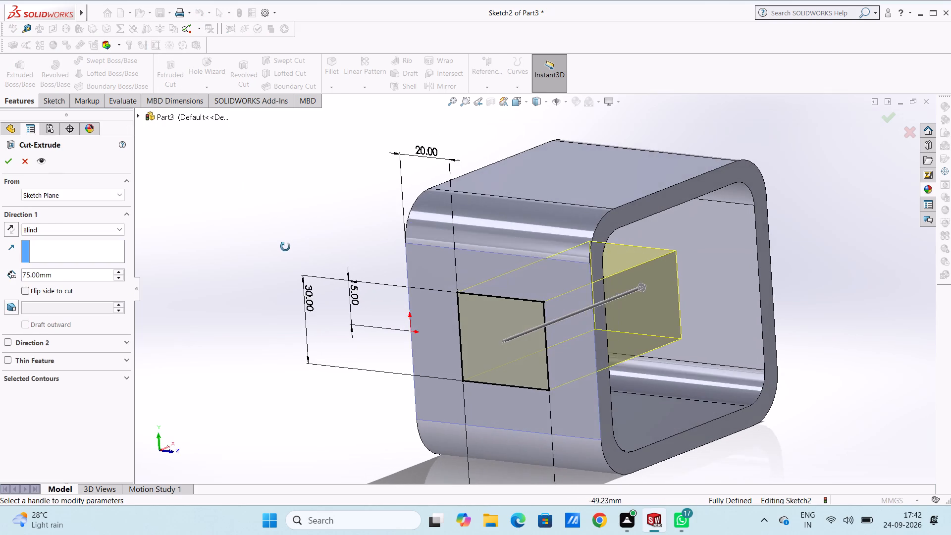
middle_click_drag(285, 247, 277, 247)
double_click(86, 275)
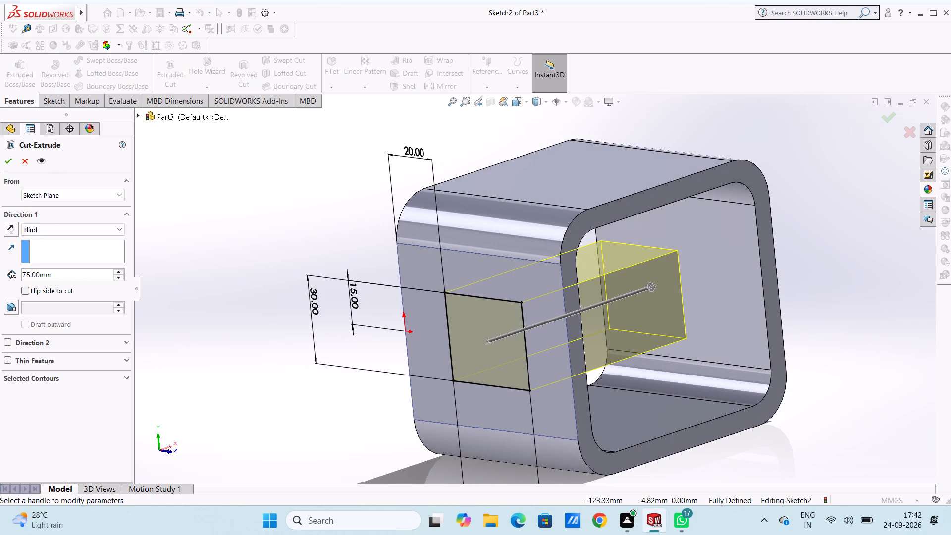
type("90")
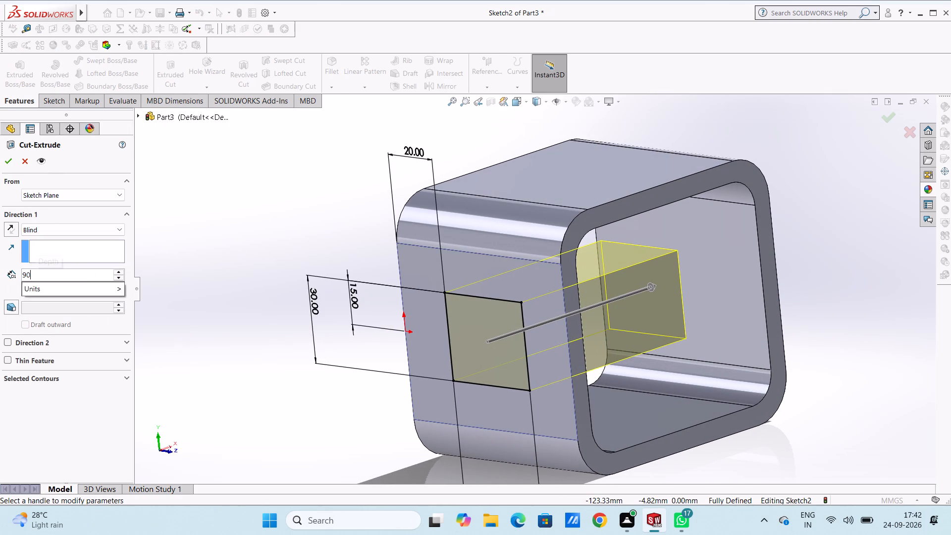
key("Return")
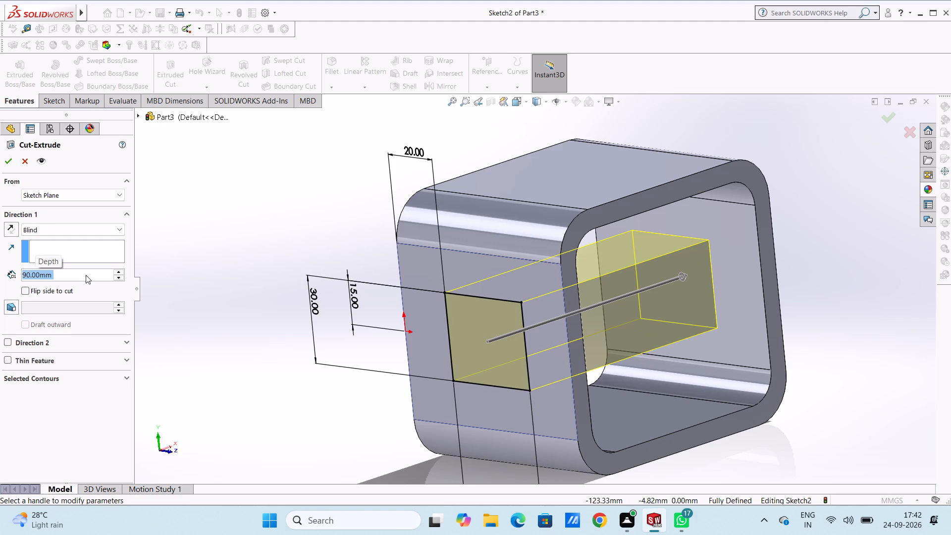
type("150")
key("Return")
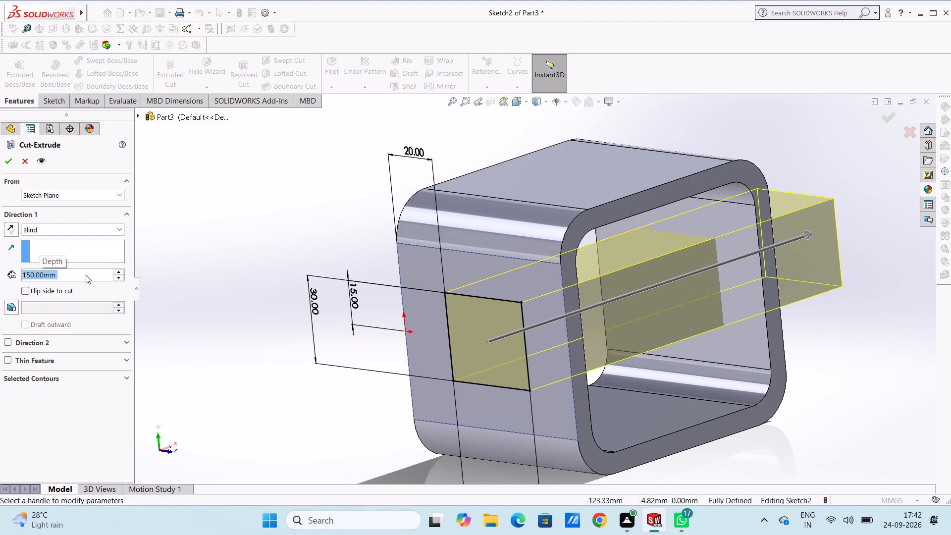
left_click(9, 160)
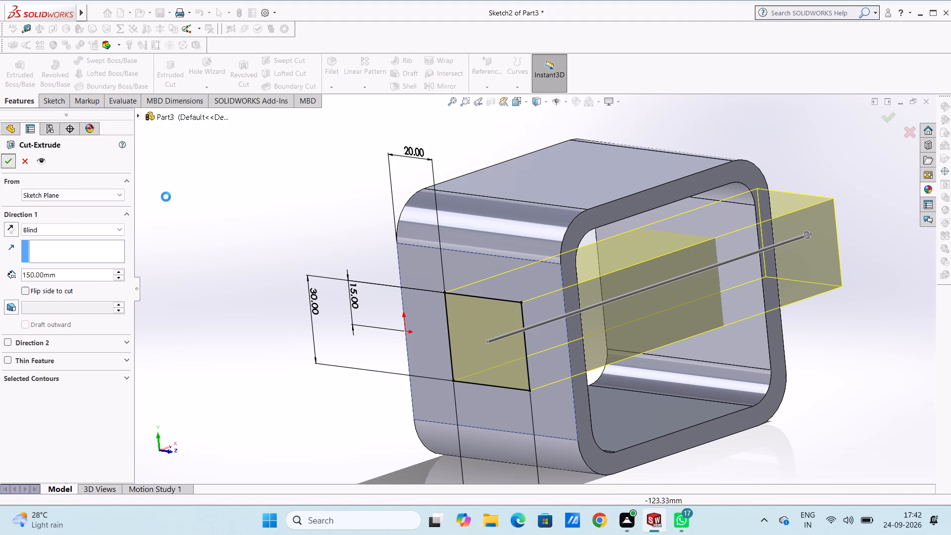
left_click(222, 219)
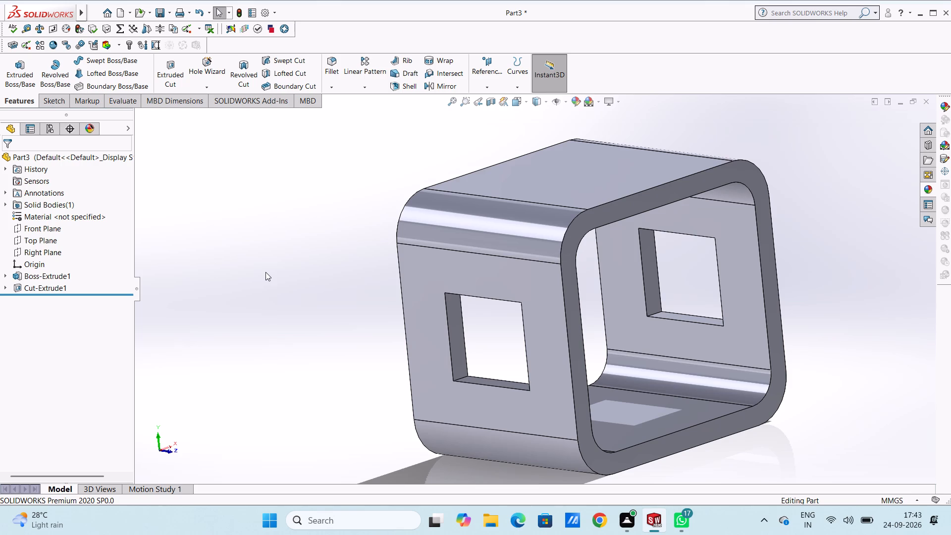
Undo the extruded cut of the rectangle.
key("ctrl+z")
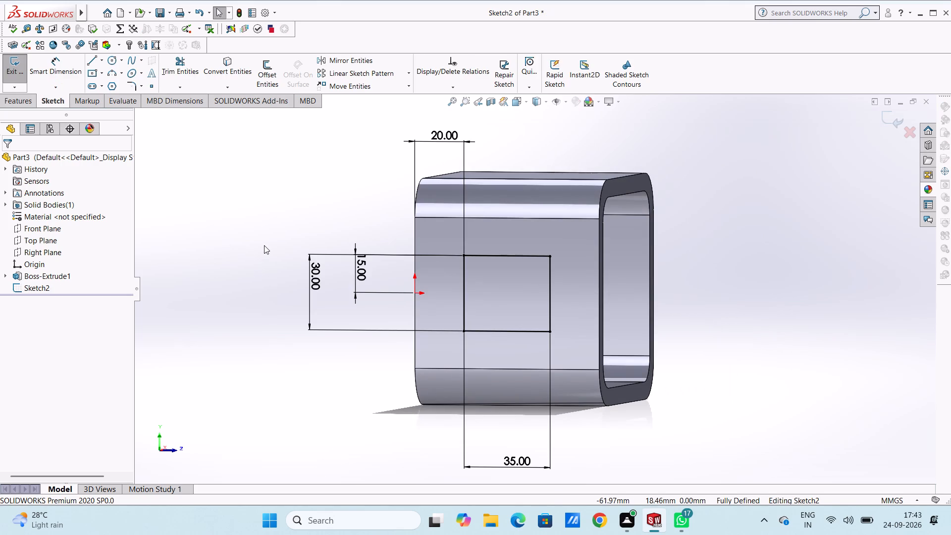
Fillet all four corners of the 35 × 30 mm rectangle with a 5 mm Sketch Fillet radius.
middle_click_drag(269, 248, 276, 249)
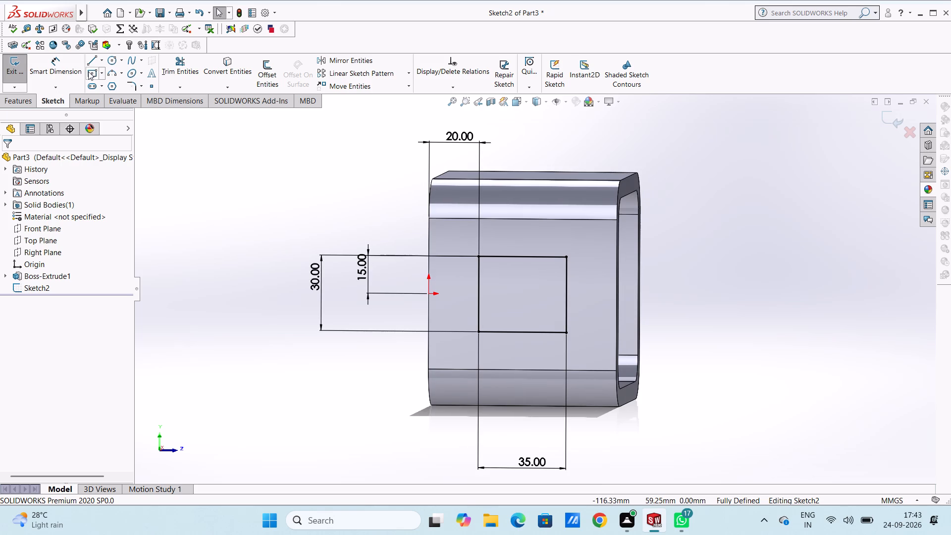
left_click(129, 86)
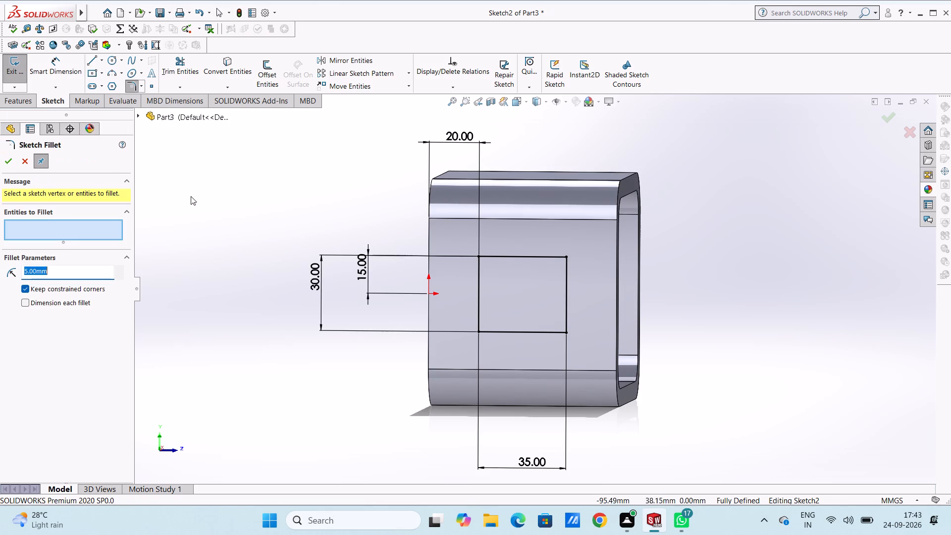
scroll(487, 268, "down", 3)
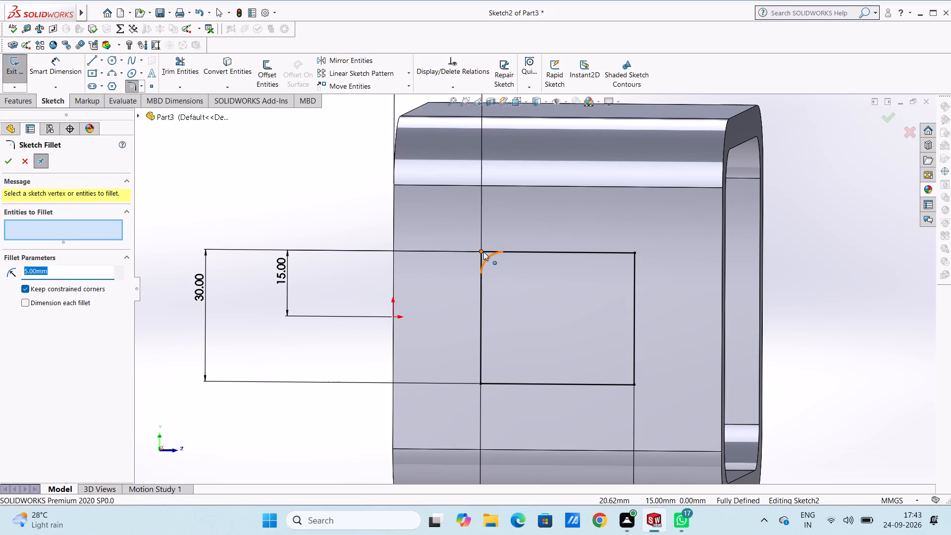
left_click(482, 251)
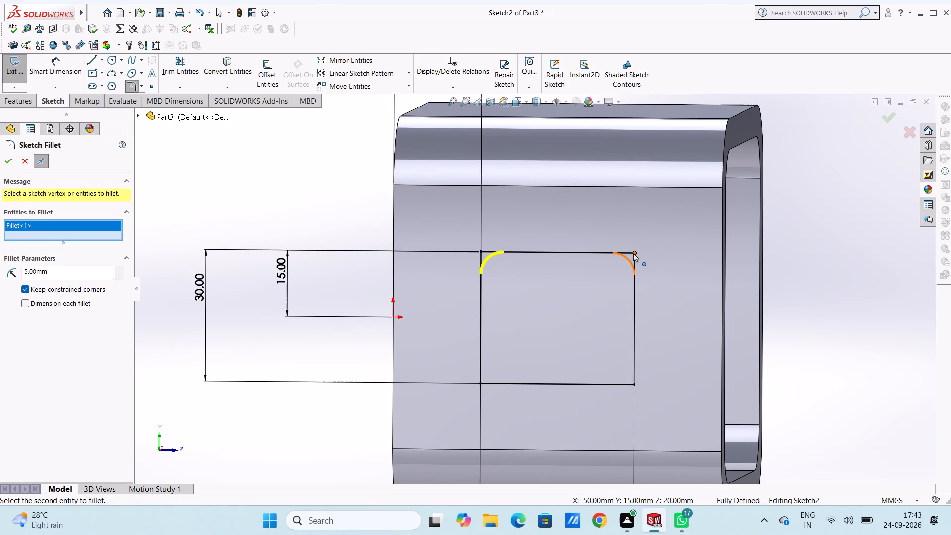
left_click(633, 253)
left_click(636, 385)
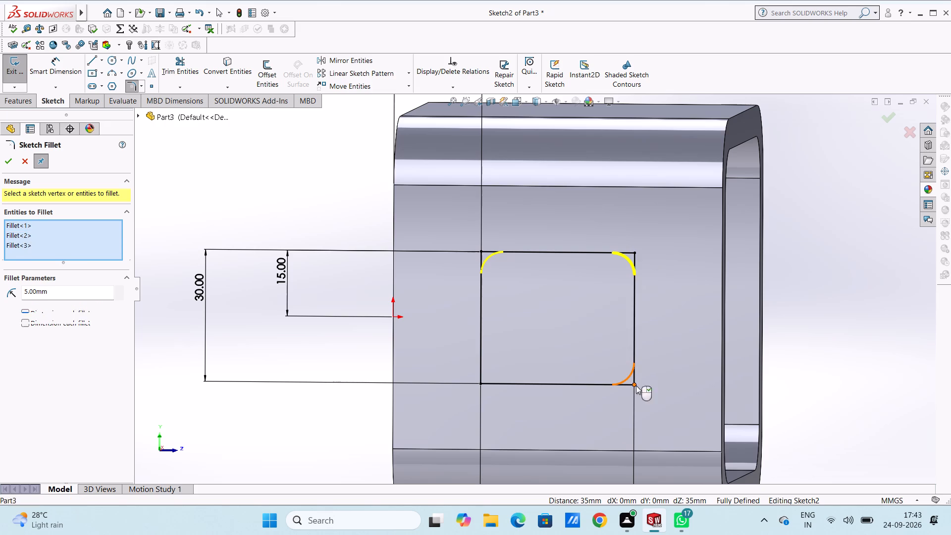
left_click(479, 384)
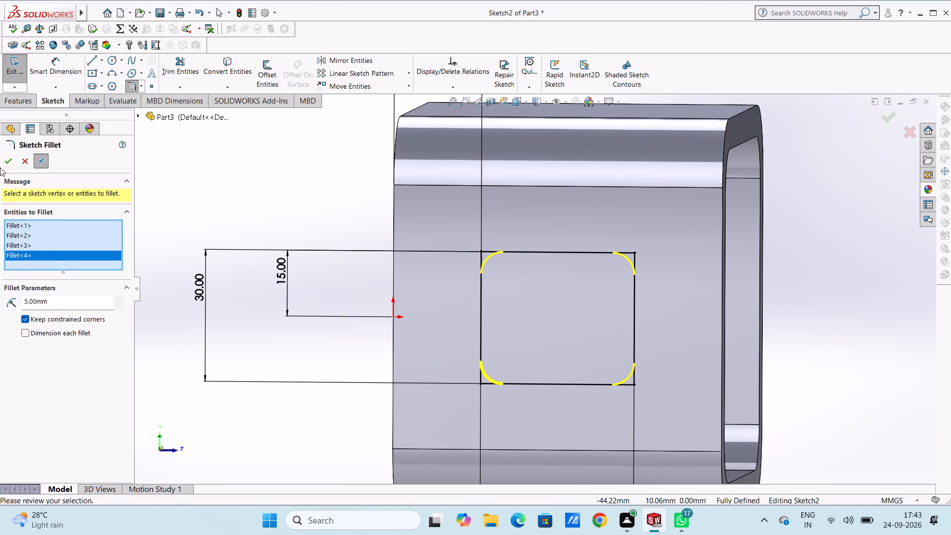
left_click(4, 162)
left_click(8, 163)
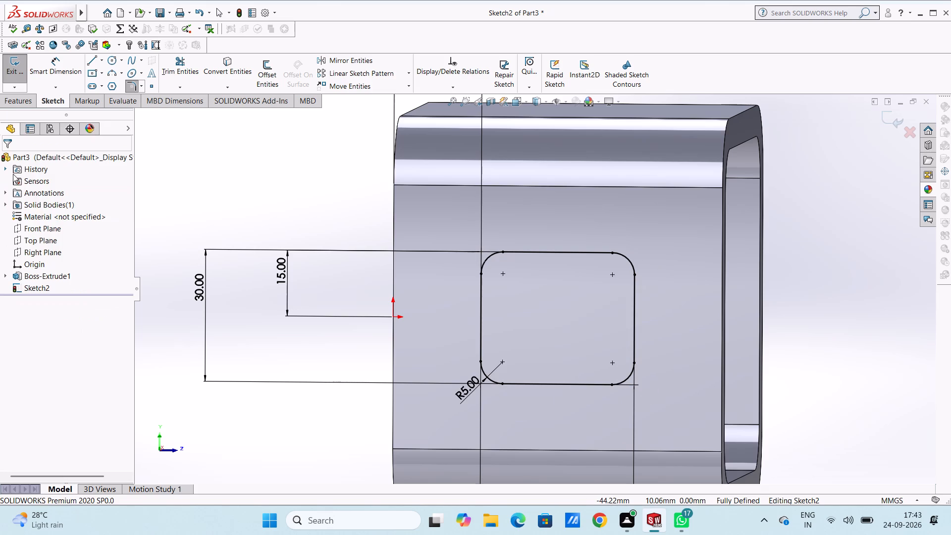
Cut the rounded rectangle through both side walls of the block with a blind Extruded Cut 150 mm deep.
scroll(208, 200, "up", 2)
middle_click_drag(301, 201, 270, 207)
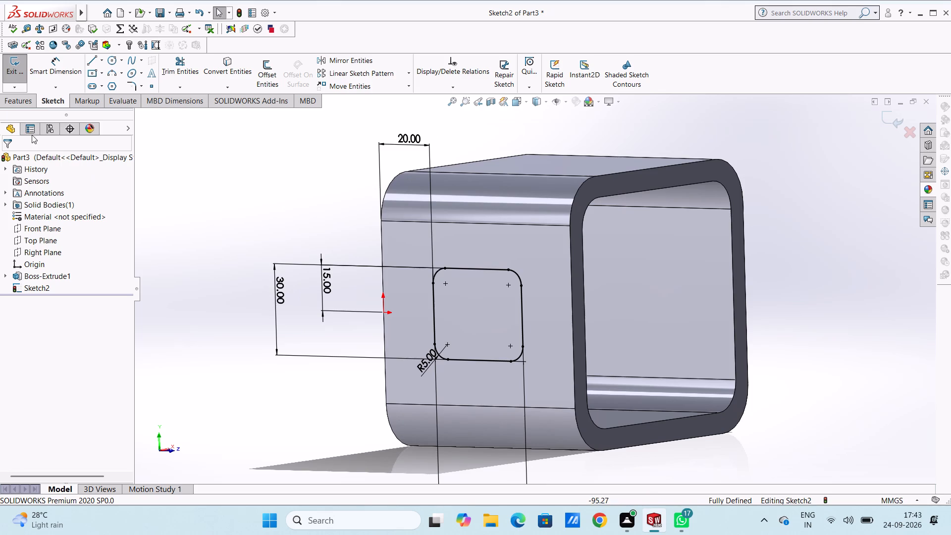
left_click(10, 100)
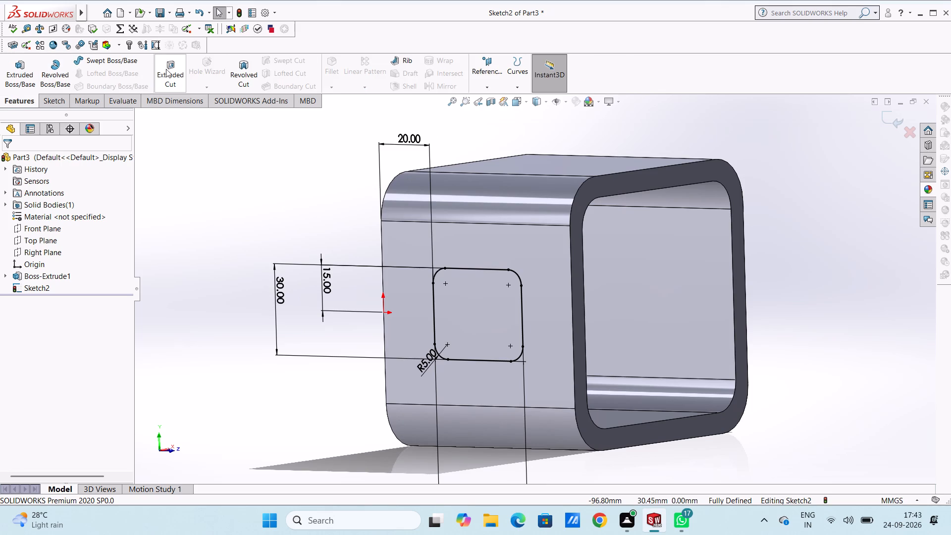
left_click(166, 69)
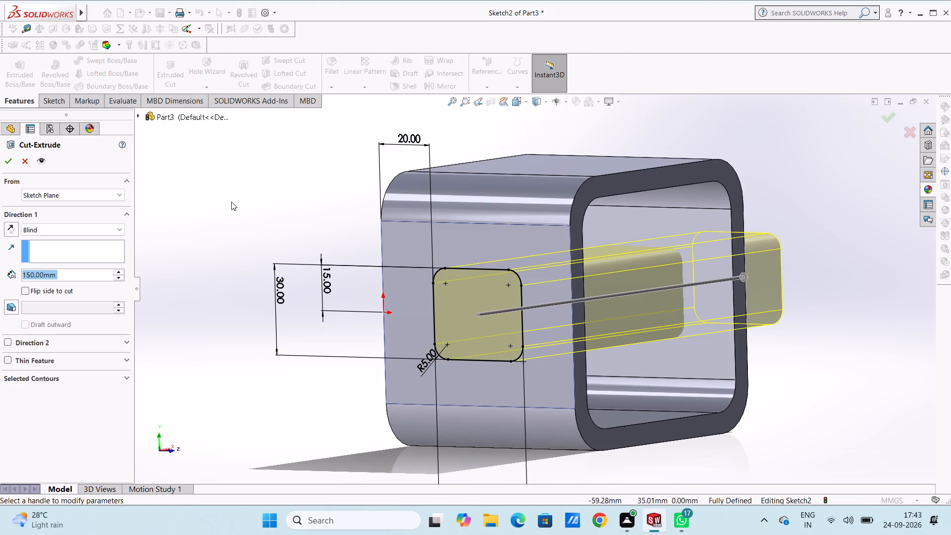
left_click(5, 163)
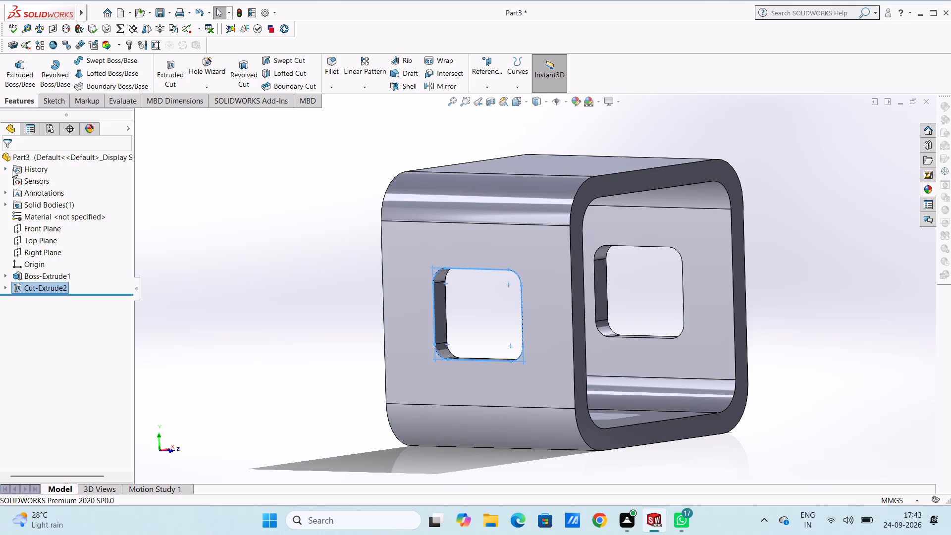
left_click(255, 254)
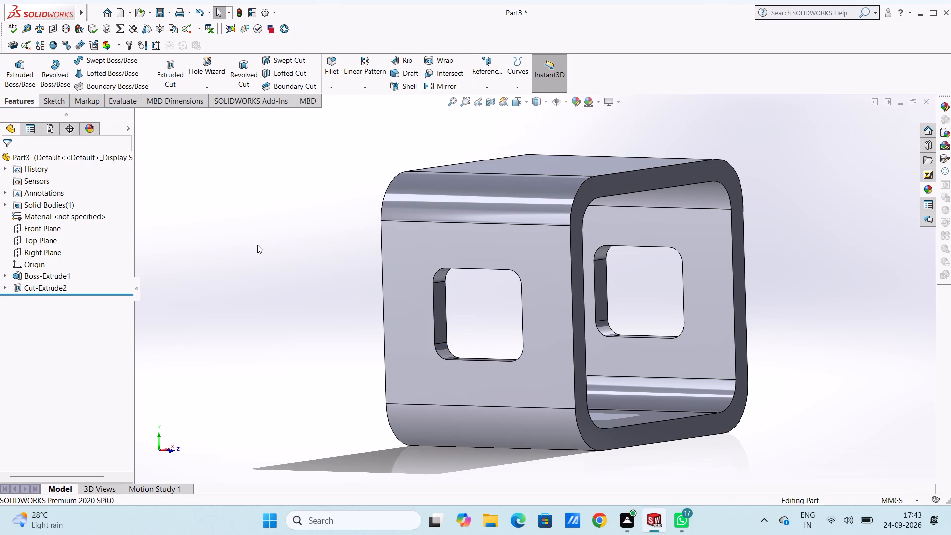
Examine the window cut through the block's two side walls from several angles.
middle_click_drag(260, 246, 305, 268)
middle_click_drag(292, 265, 282, 217)
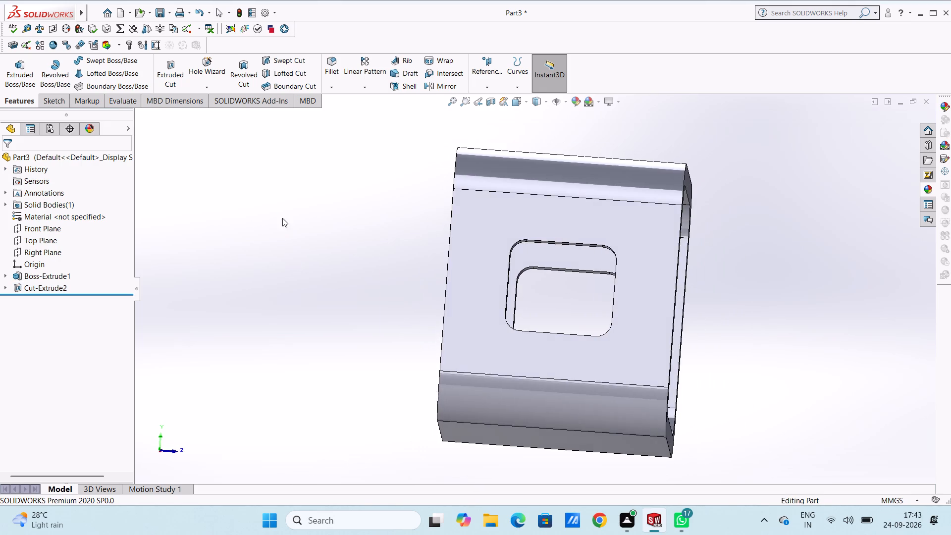
middle_click_drag(284, 284, 314, 320)
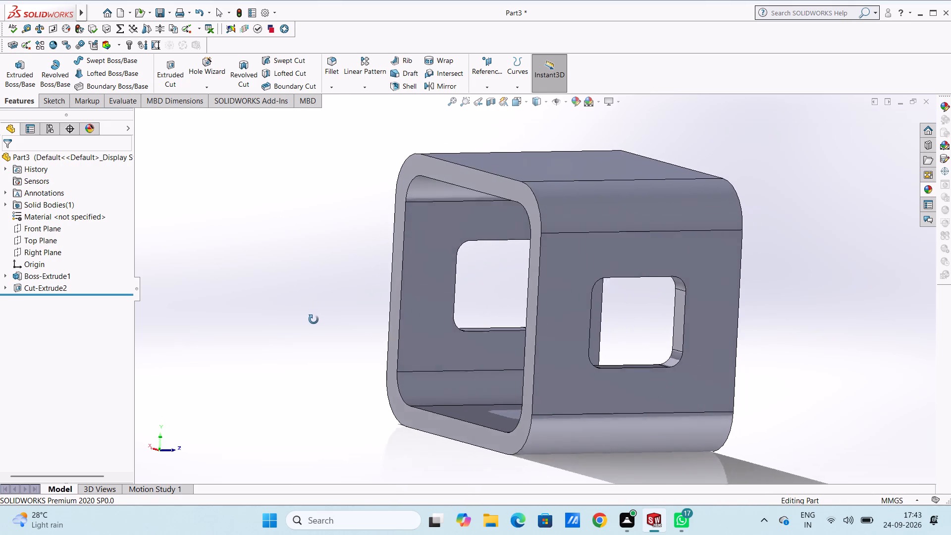
middle_click_drag(314, 320, 280, 328)
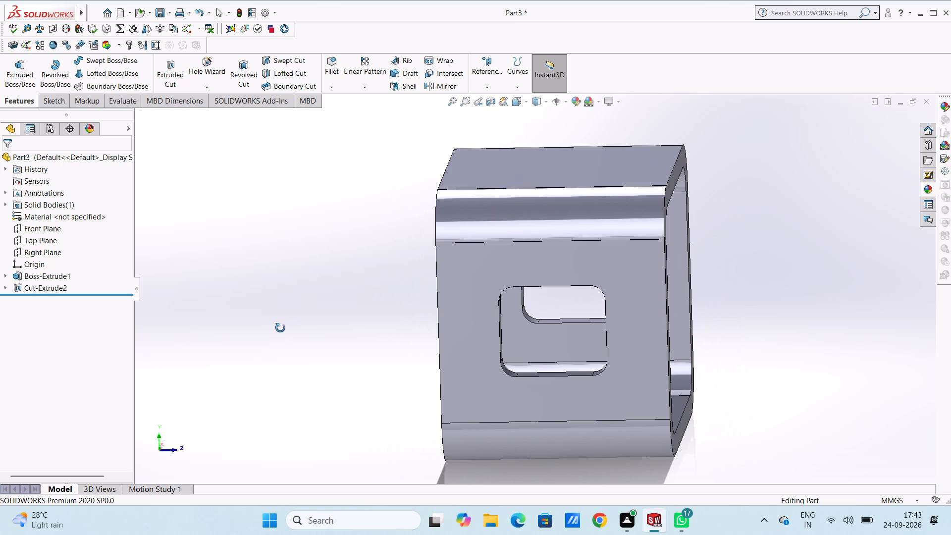
middle_click_drag(280, 328, 281, 328)
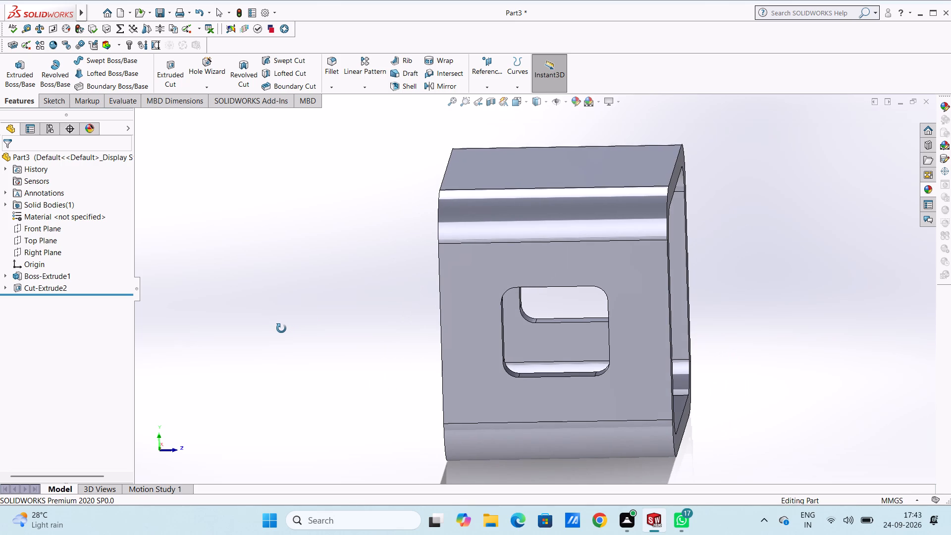
middle_click_drag(281, 328, 282, 329)
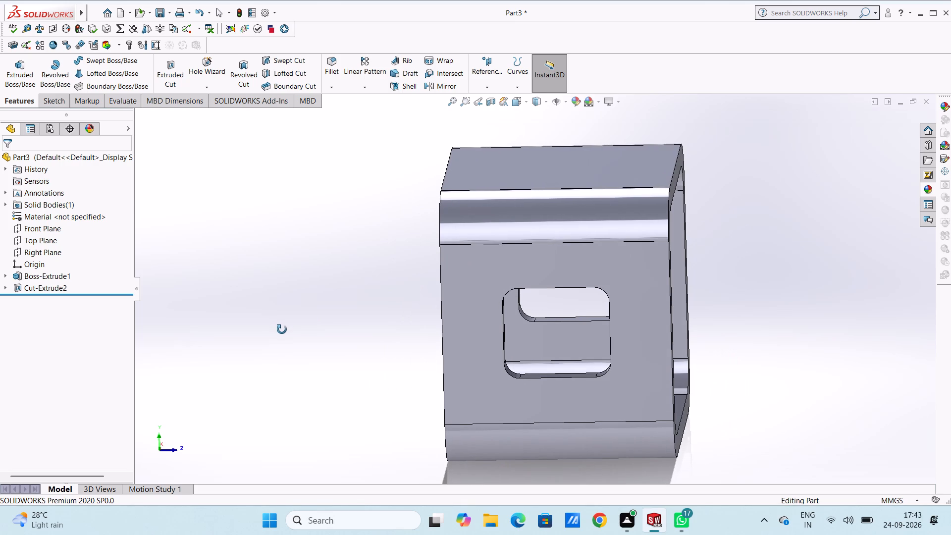
middle_click_drag(282, 329, 281, 329)
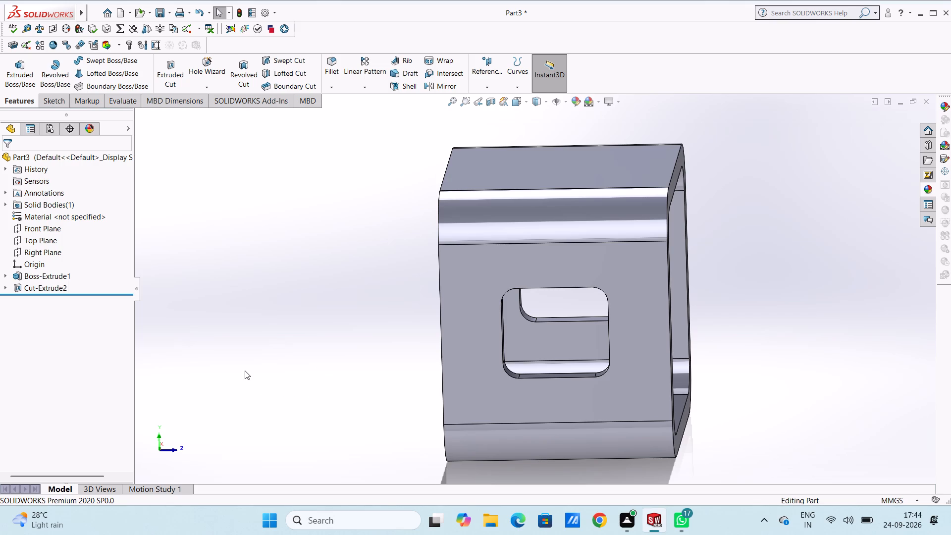
On the windowed side face, sketch two circles of 2 mm radius, vertically aligned with the window's centre, about 23 mm above and 22 mm below the origin.
key("ctrl+2")
key("ctrl+3")
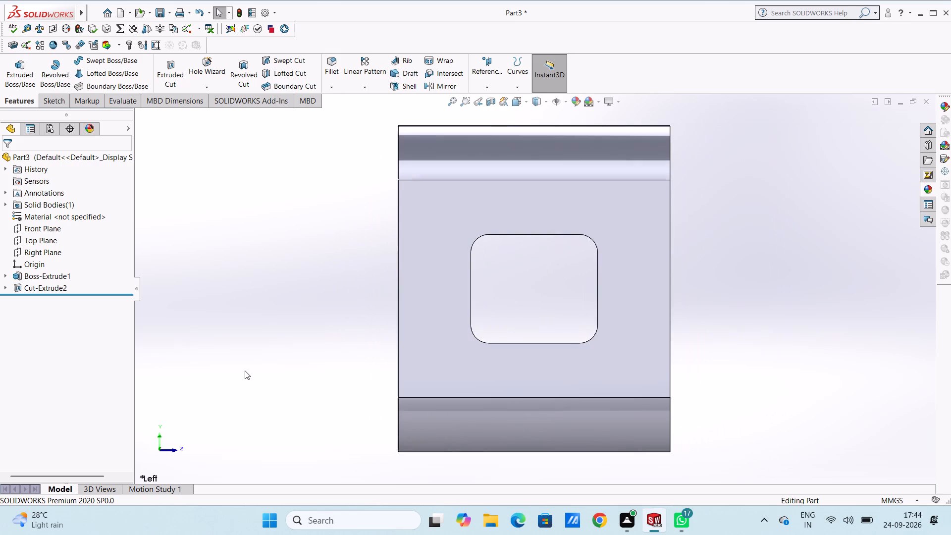
left_click(516, 217)
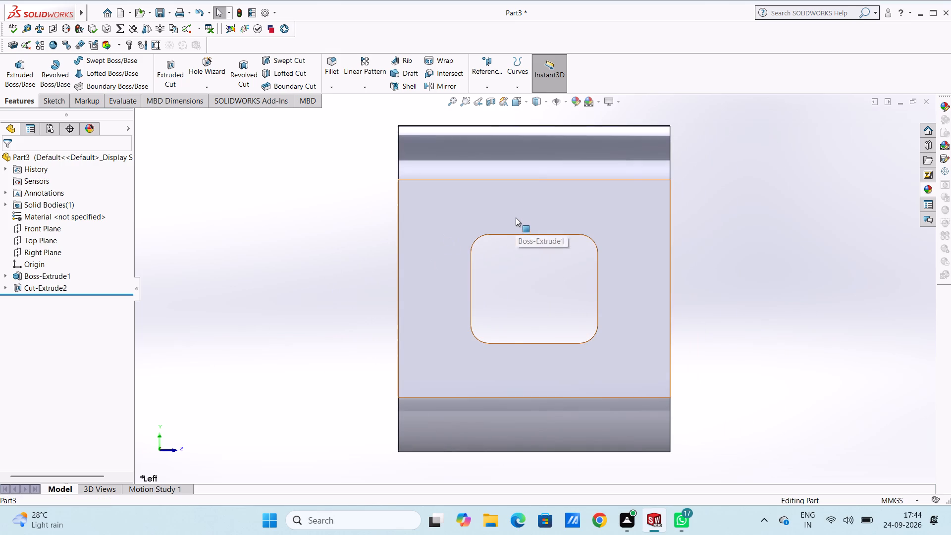
left_click(560, 188)
left_click(328, 221)
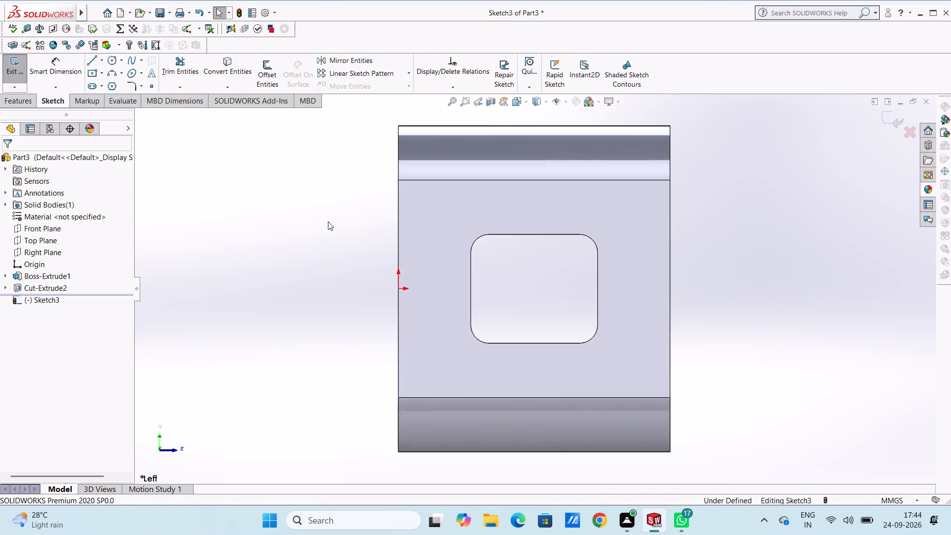
left_click(112, 57)
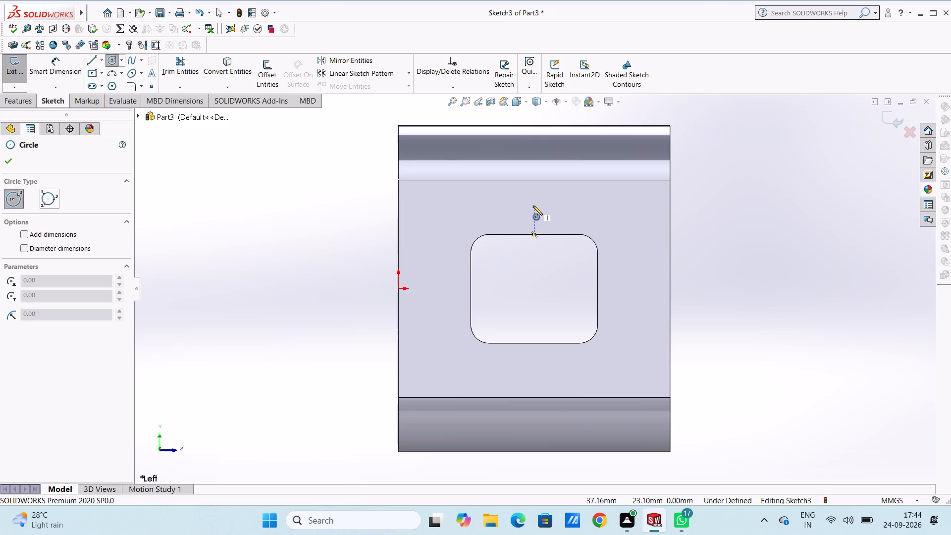
left_click(533, 205)
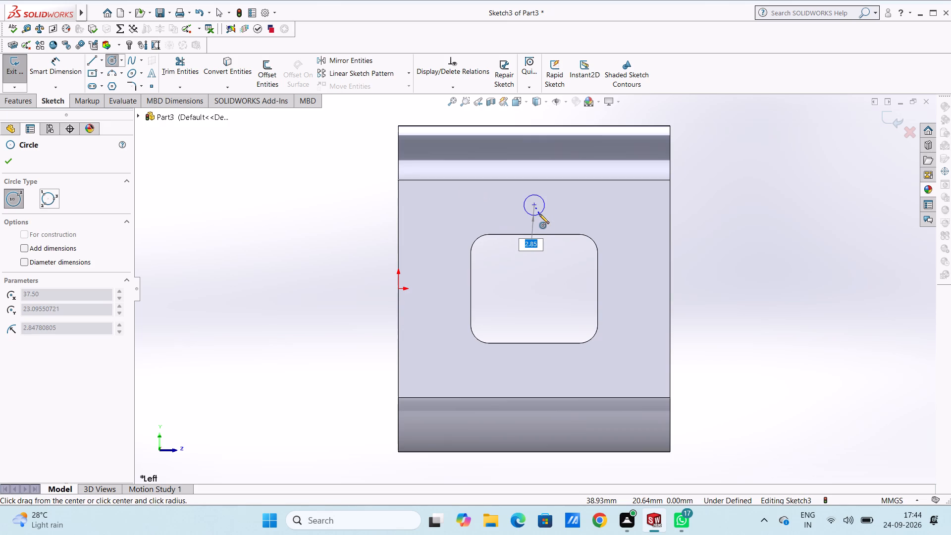
key("2")
key("Return")
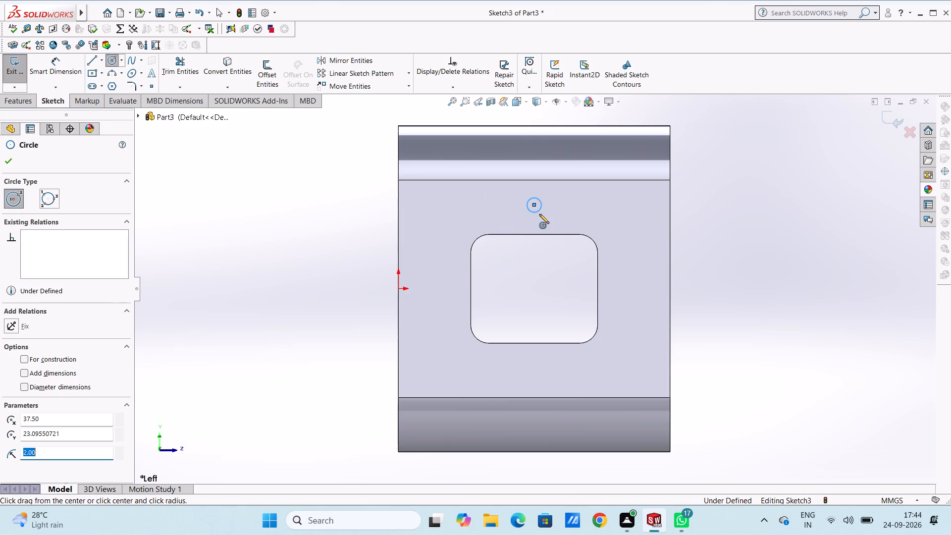
left_click(536, 369)
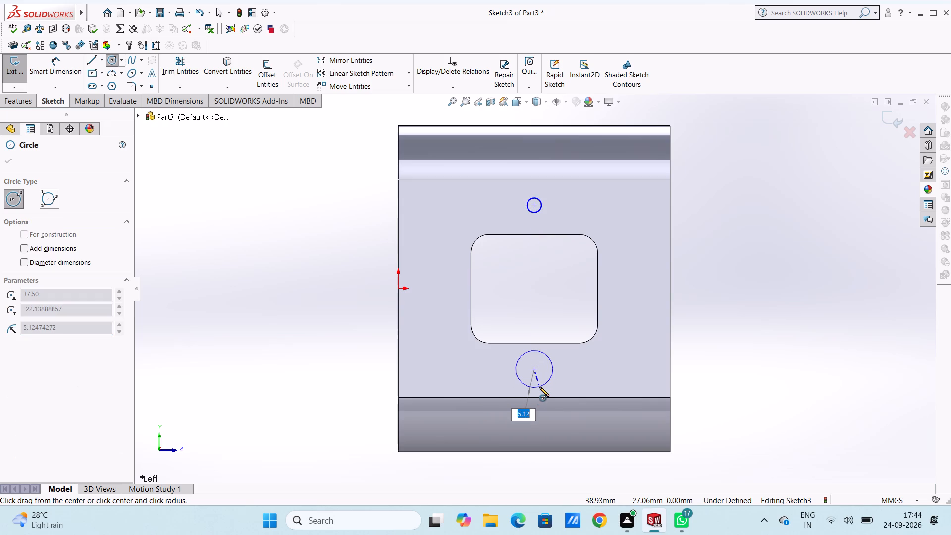
key("2")
key("Return")
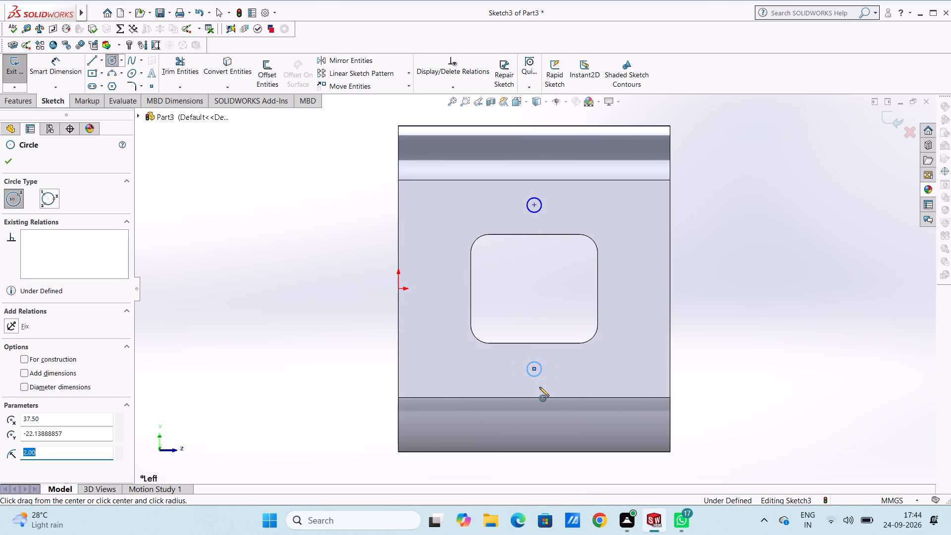
Dimension the diameters of the circles above and below the window as 4 mm each.
left_click(50, 64)
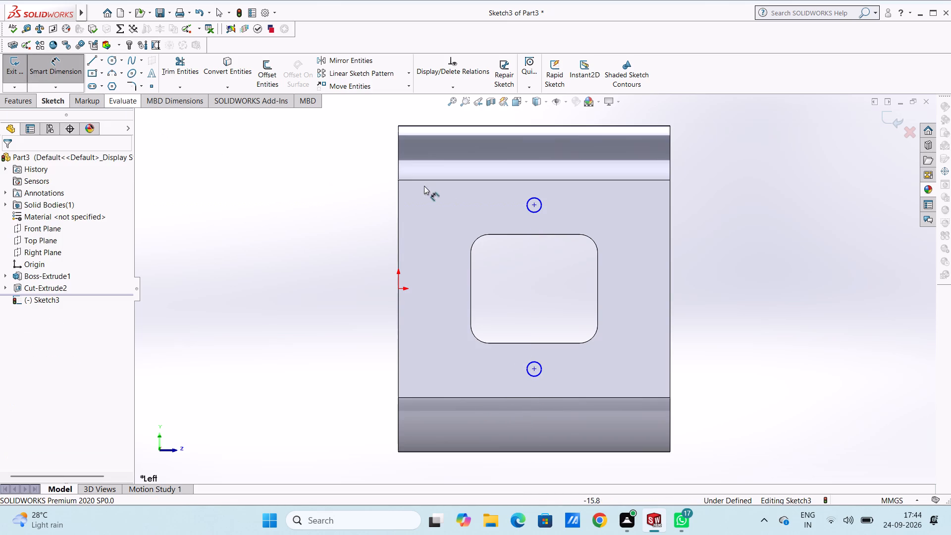
left_click_drag(531, 196, 537, 191)
left_click(730, 140)
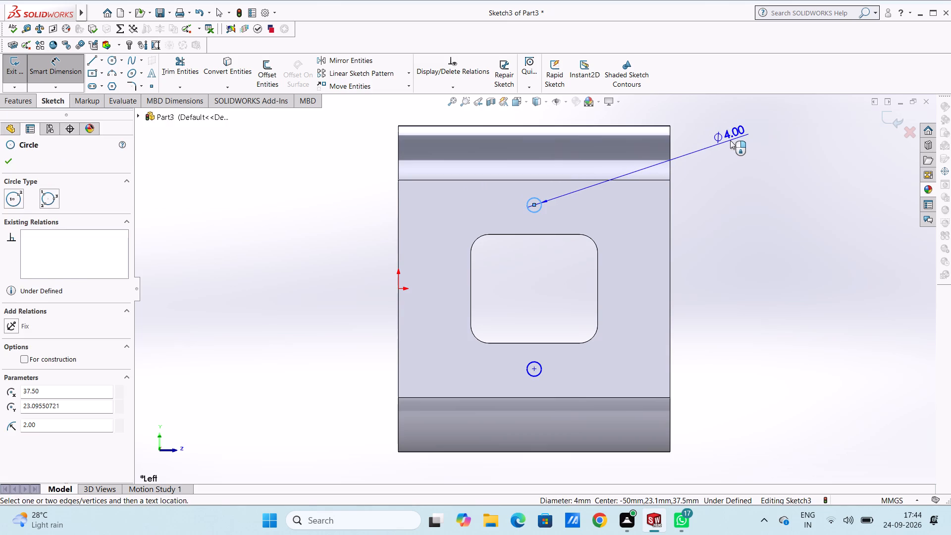
left_click(689, 127)
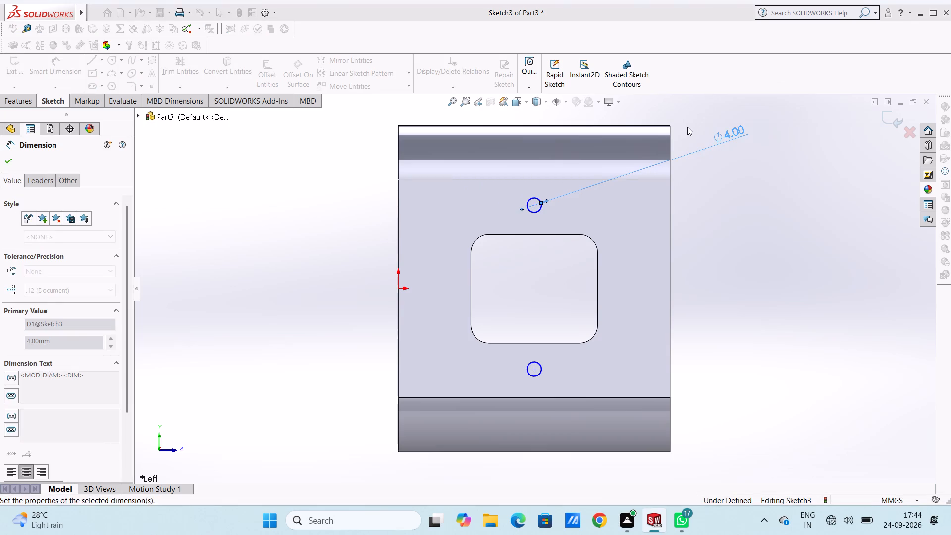
left_click(688, 127)
left_click(527, 367)
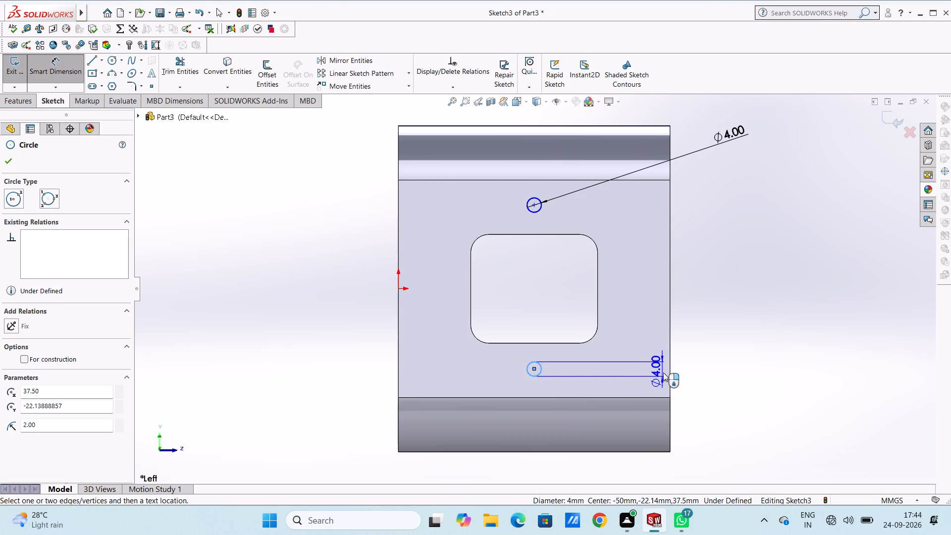
left_click(788, 449)
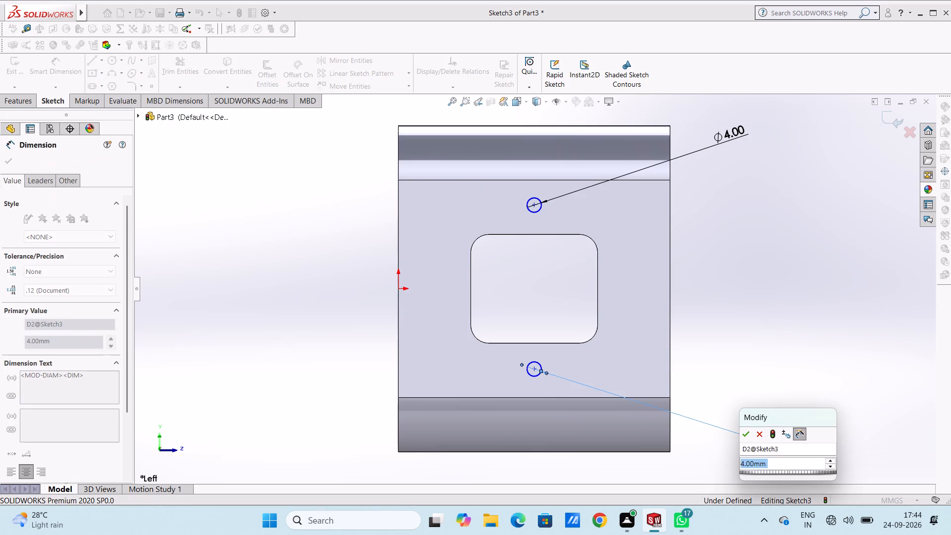
left_click(747, 436)
left_click(748, 398)
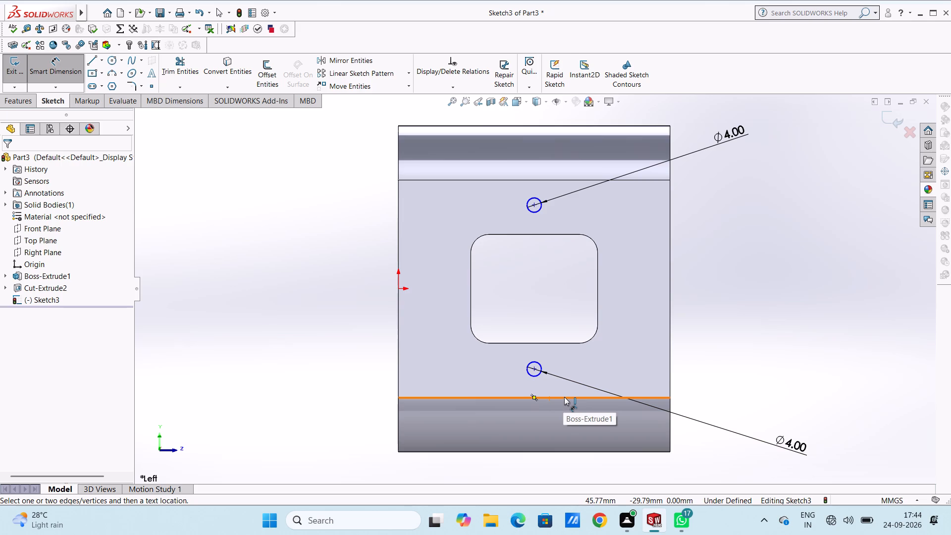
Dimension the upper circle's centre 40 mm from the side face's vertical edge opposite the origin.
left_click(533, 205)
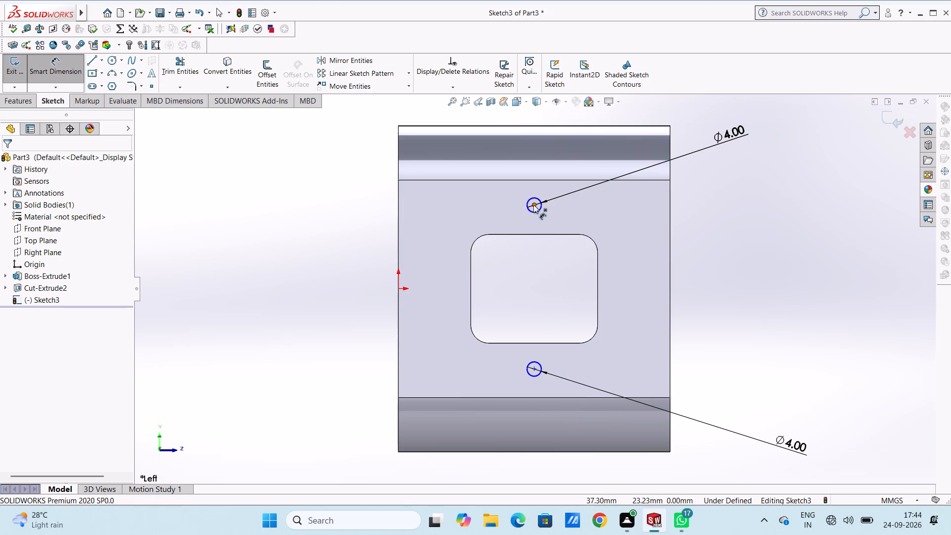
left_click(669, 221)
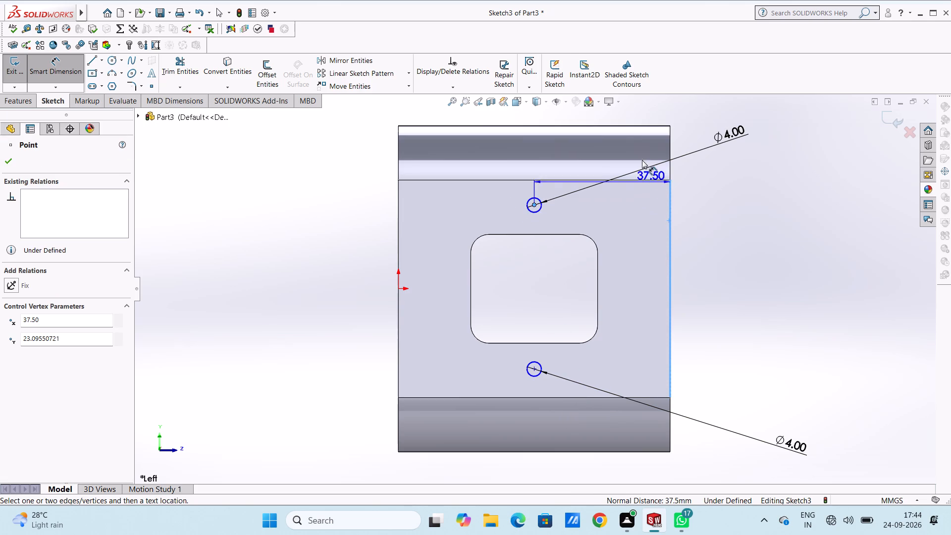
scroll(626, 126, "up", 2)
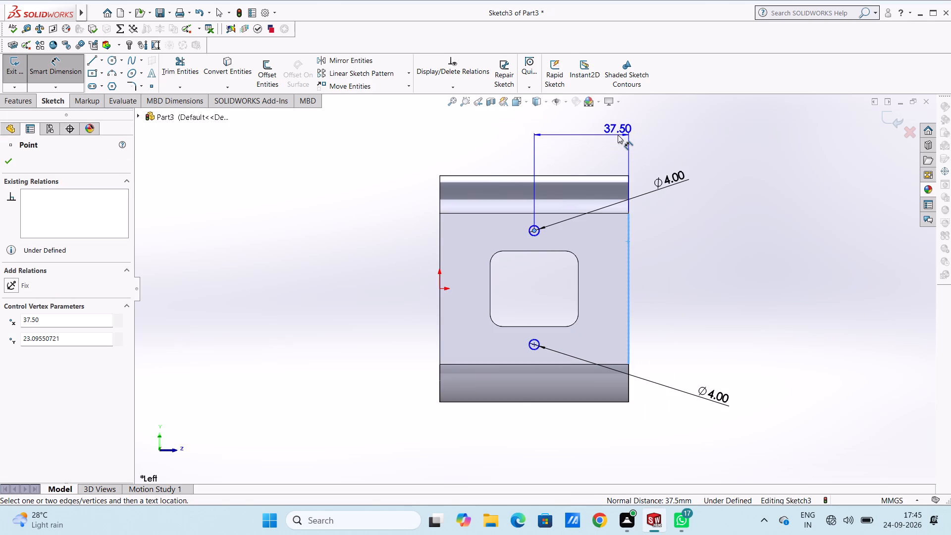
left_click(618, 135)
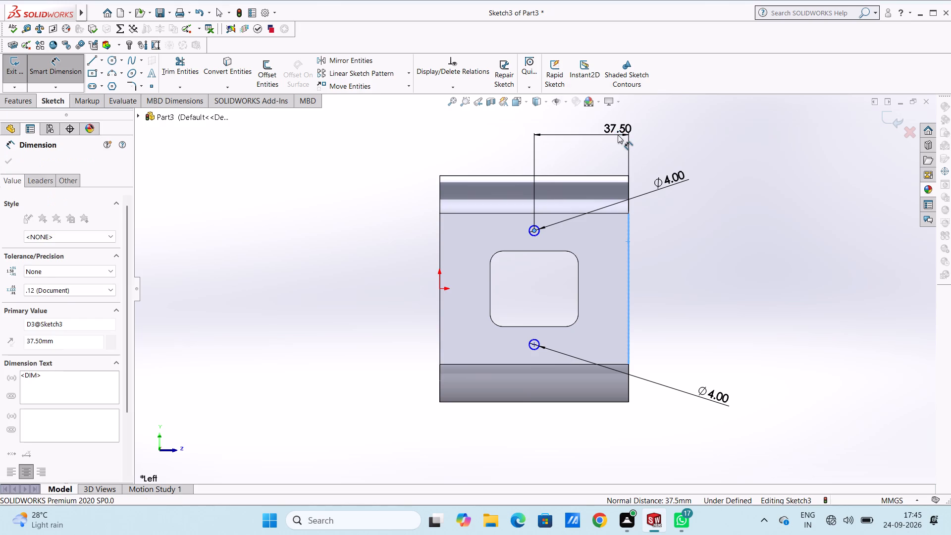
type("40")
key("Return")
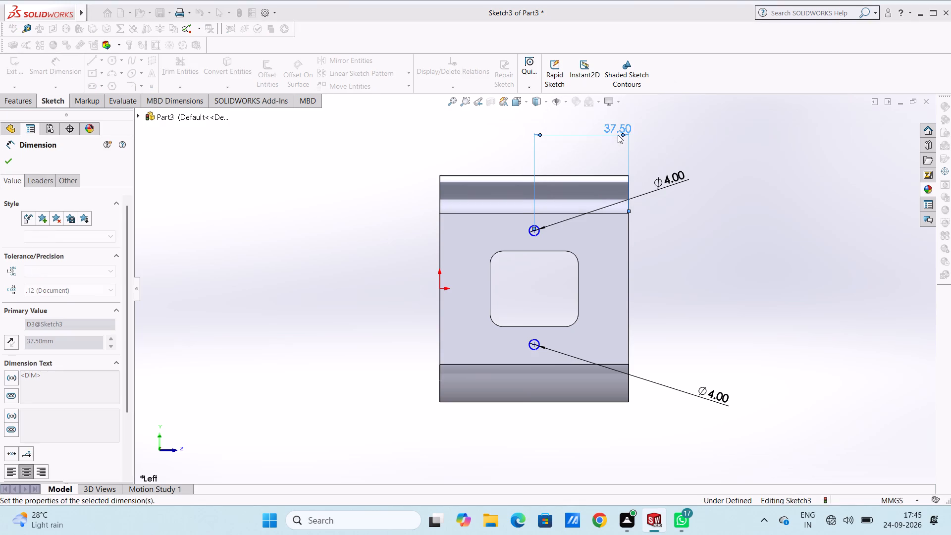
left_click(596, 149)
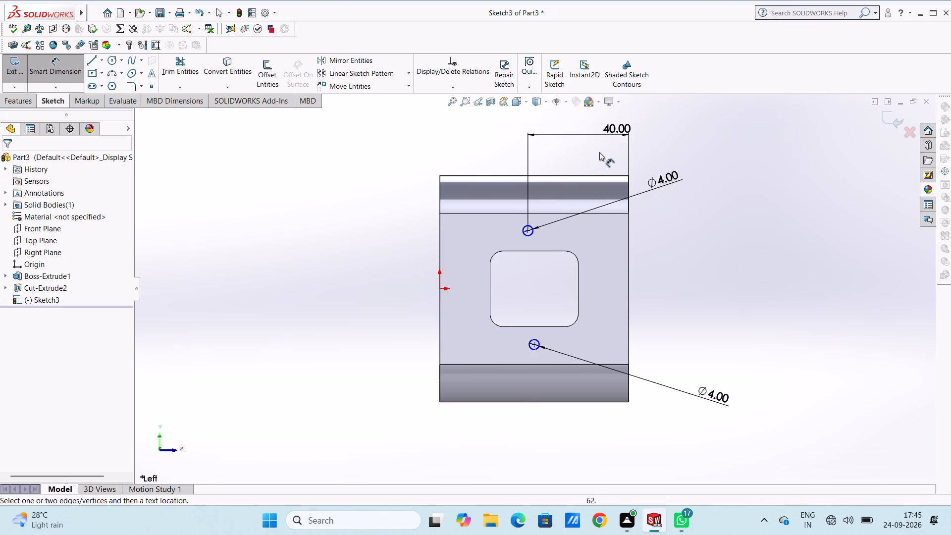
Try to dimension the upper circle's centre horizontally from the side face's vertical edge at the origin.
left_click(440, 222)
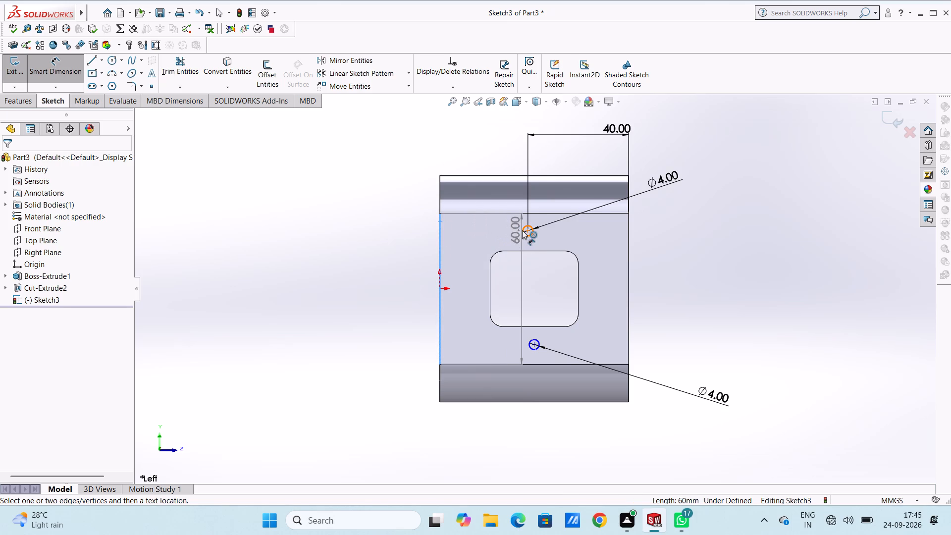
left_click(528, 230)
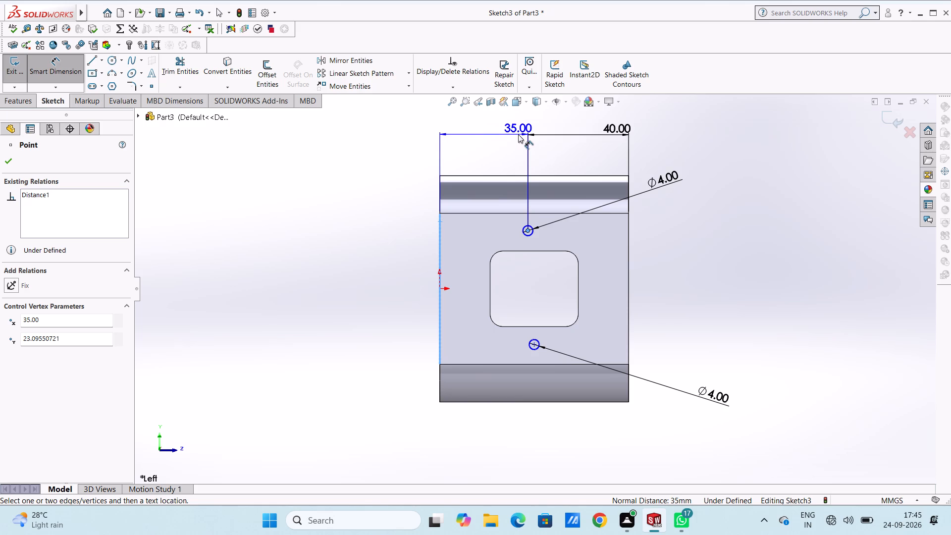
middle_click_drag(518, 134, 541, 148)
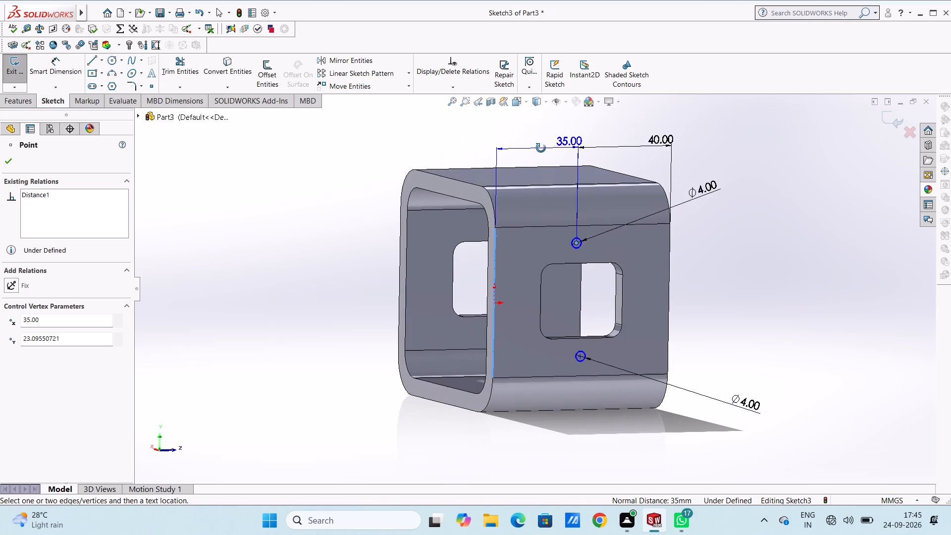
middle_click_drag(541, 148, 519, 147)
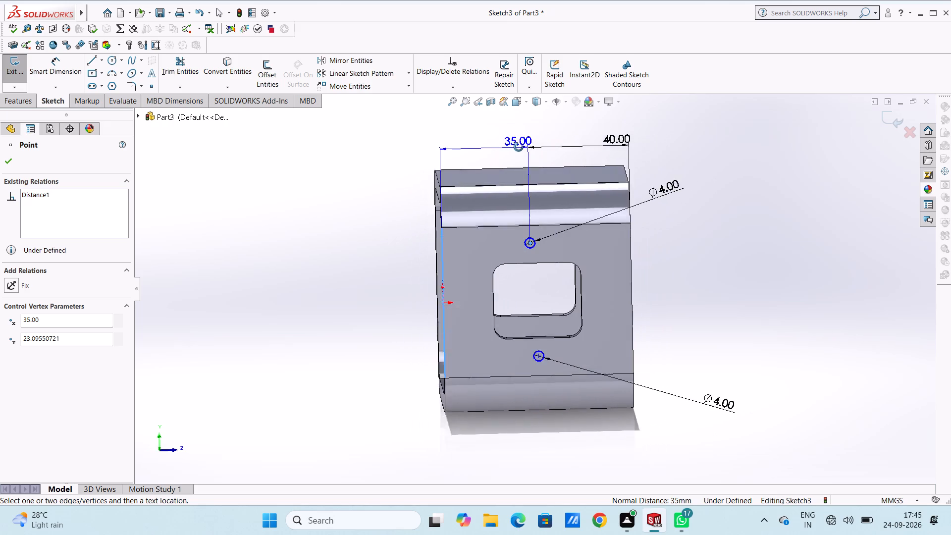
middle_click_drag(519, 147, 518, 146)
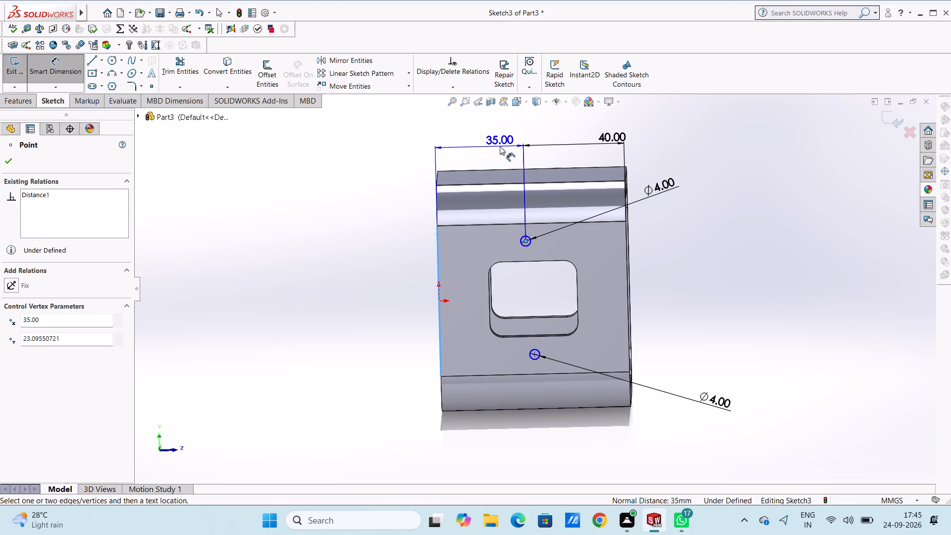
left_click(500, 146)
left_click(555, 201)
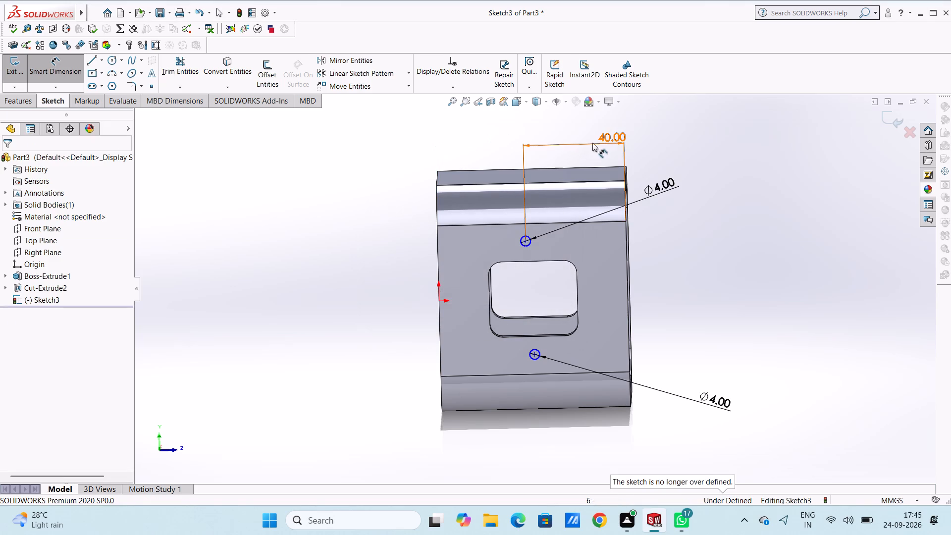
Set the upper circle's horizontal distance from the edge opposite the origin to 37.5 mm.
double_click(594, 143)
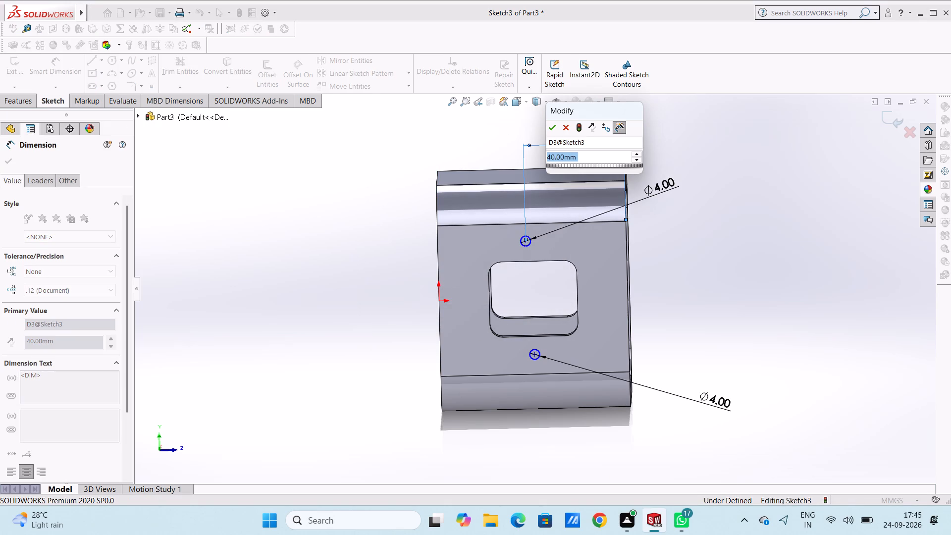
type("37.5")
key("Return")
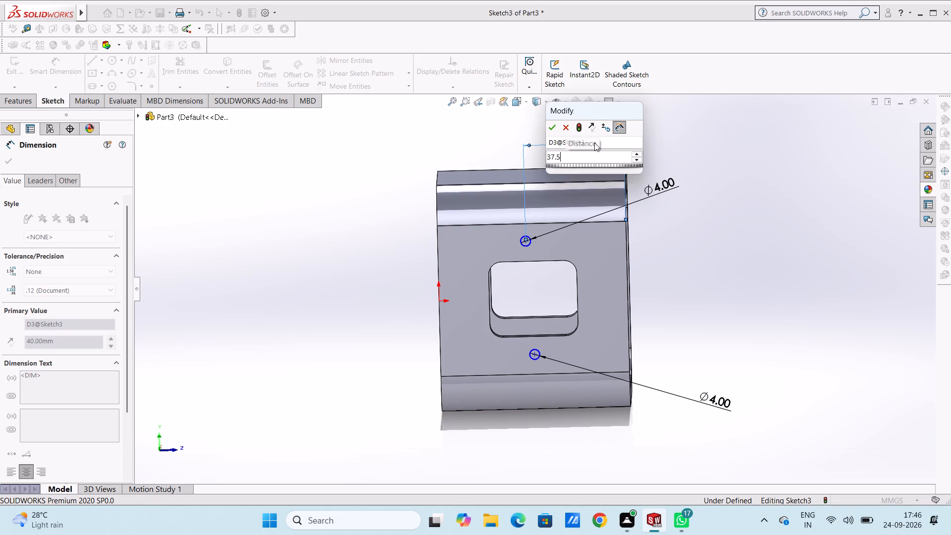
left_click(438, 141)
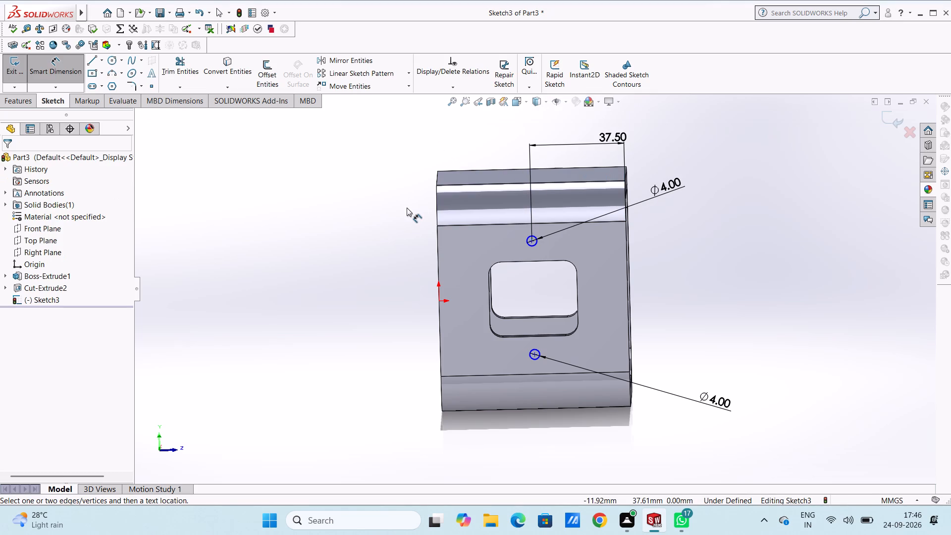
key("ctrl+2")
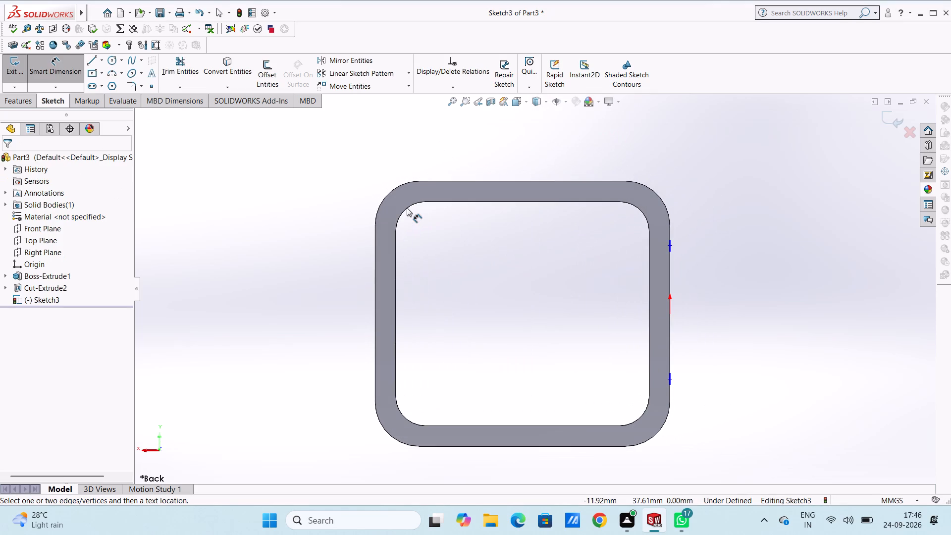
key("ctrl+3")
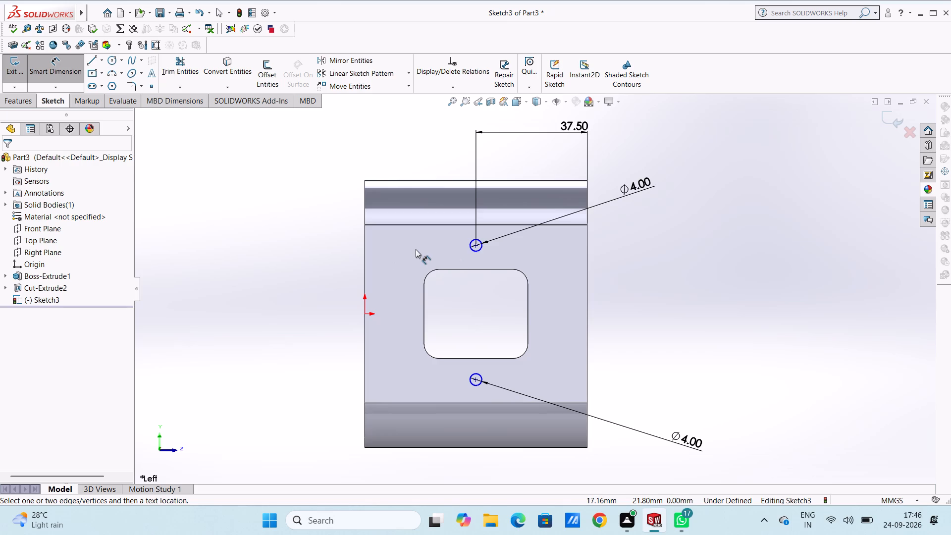
Undo the dimensions and both circles above and below the window, leaving the side-face sketch empty.
key("ctrl+z")
key("ctrl+z")
key("ctrl+z")
key("ctrl+z")
key("ctrl+z")
key("ctrl+z")
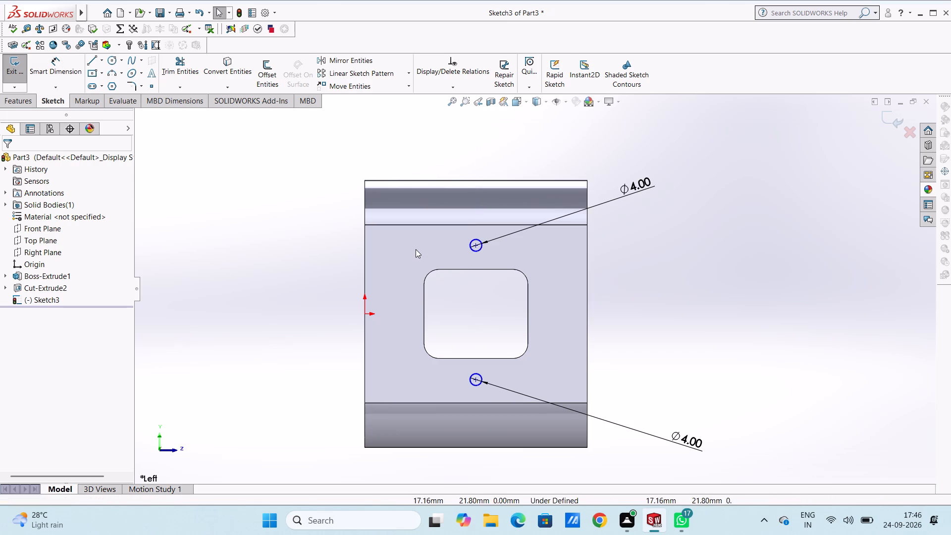
key("ctrl+z")
key("ctrl+z")
key("ctrl+z")
key("ctrl+z")
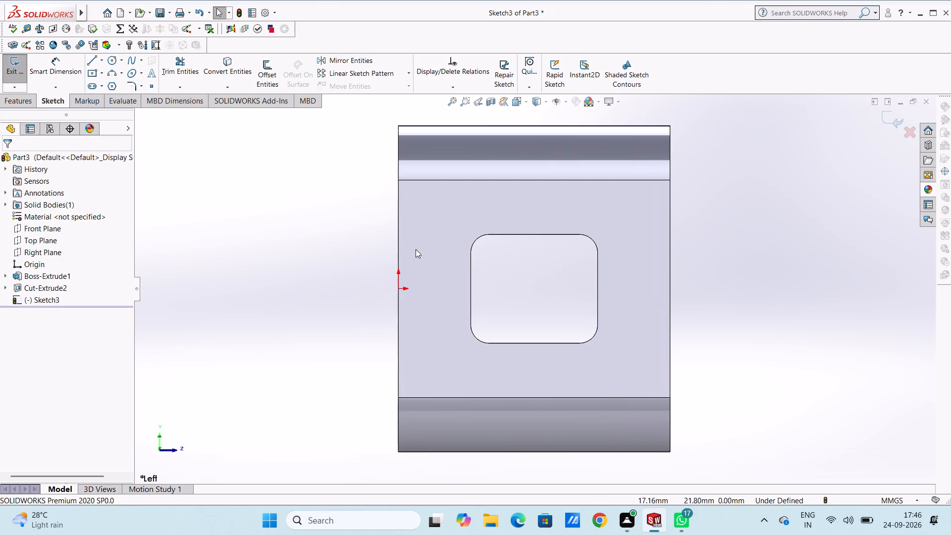
Sketch two circles of 2 mm radius on either side of the window, level with the origin and about 10 mm and 65 mm from it.
left_click(113, 60)
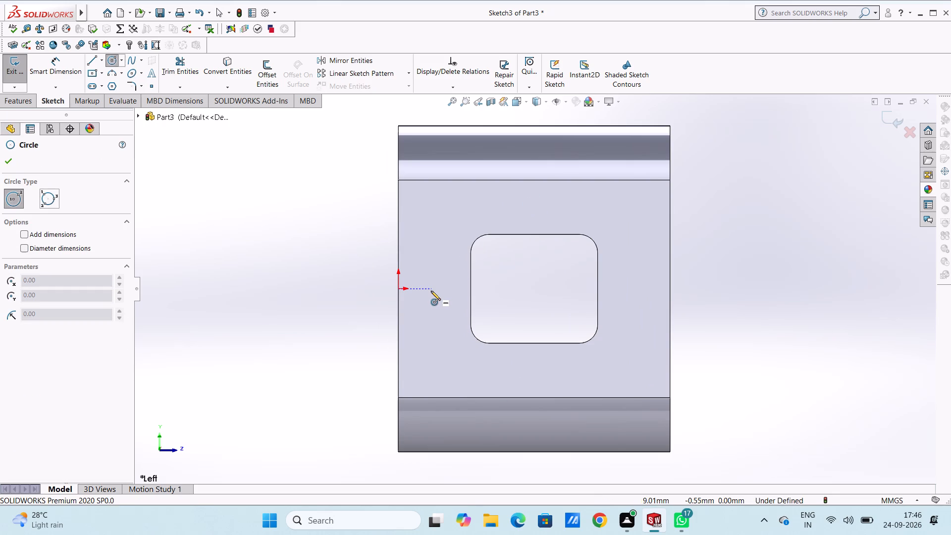
left_click(435, 287)
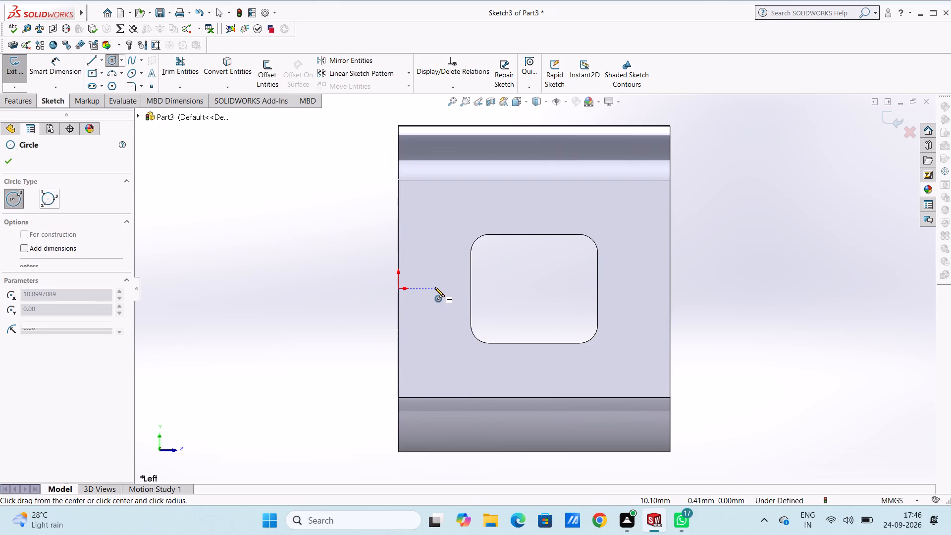
key("2")
key("Return")
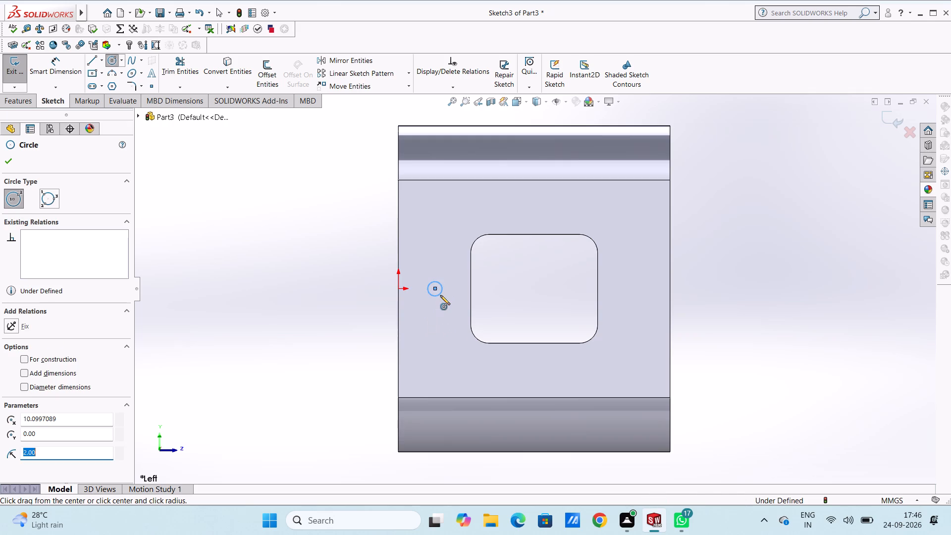
left_click(635, 289)
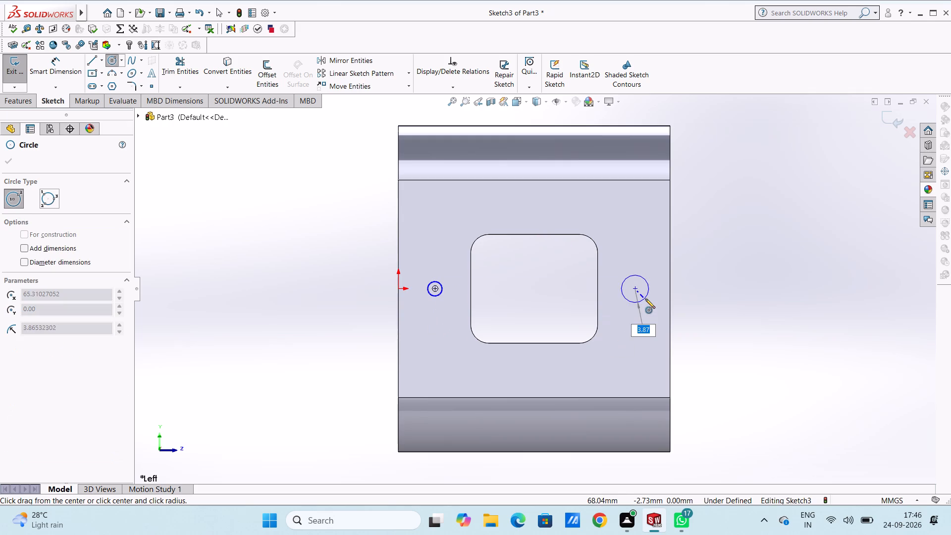
key("2")
key("Return")
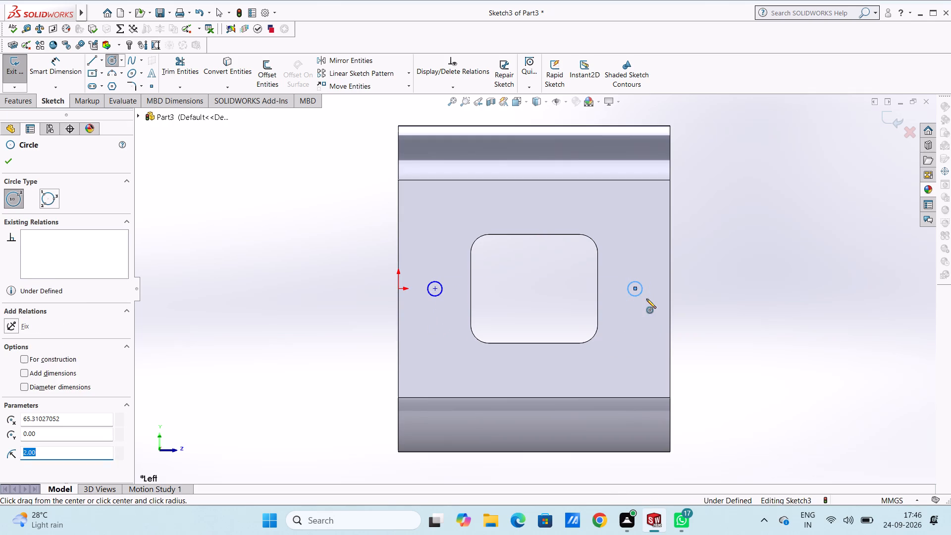
key("Escape")
key("Escape")
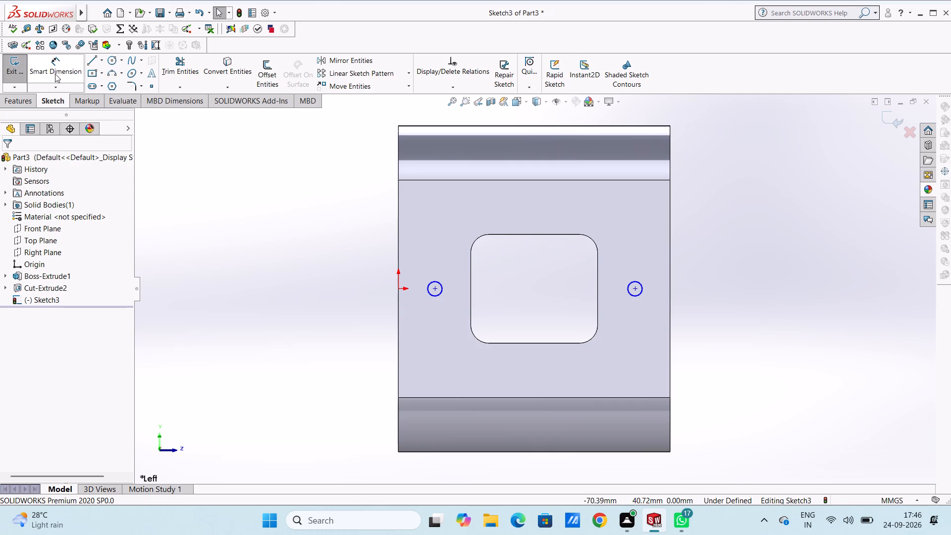
Dimension the centre of the circle nearest the origin 40 mm below the block's top edge.
left_click(55, 74)
left_click(435, 290)
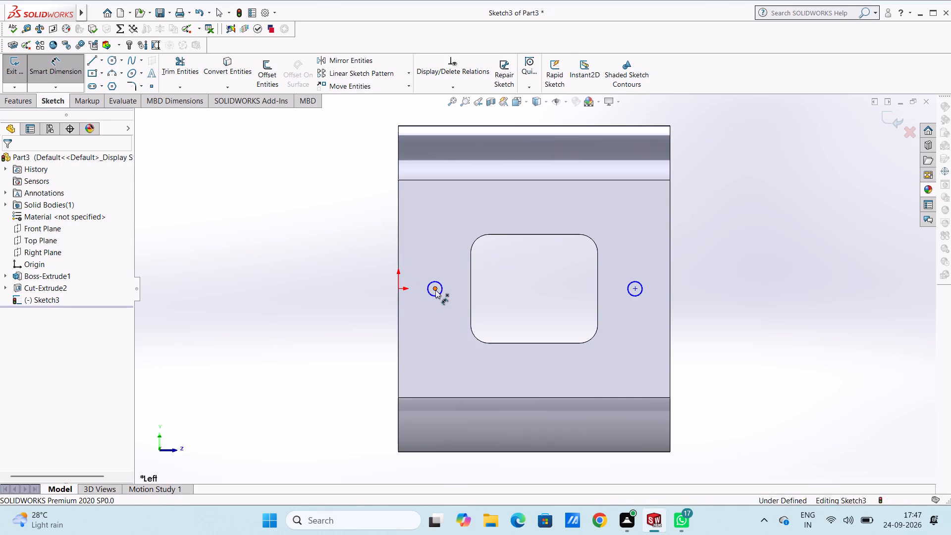
left_click(453, 124)
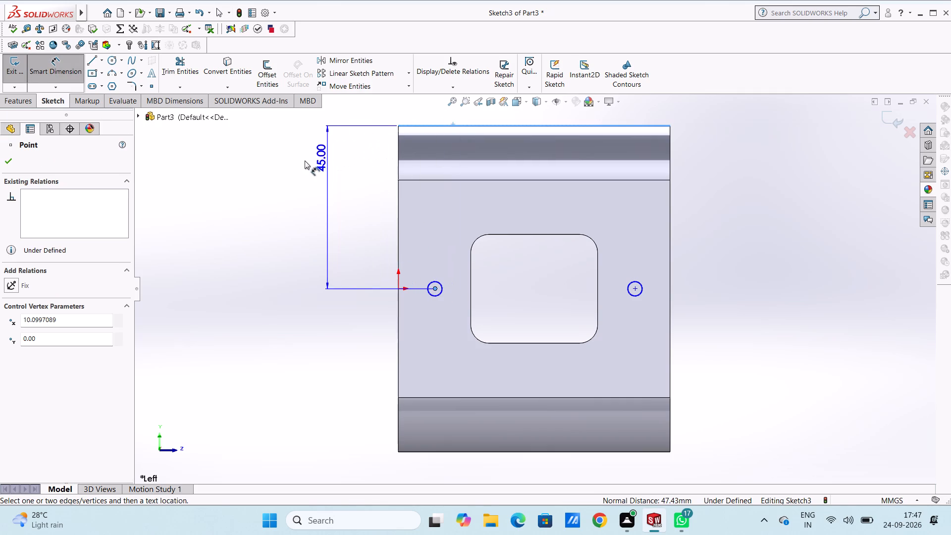
left_click(281, 162)
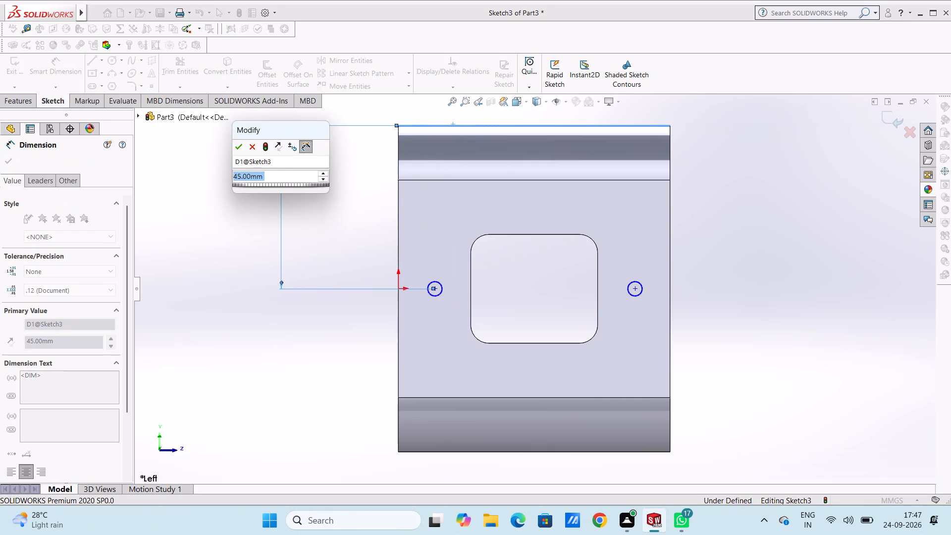
type("40")
key("Return")
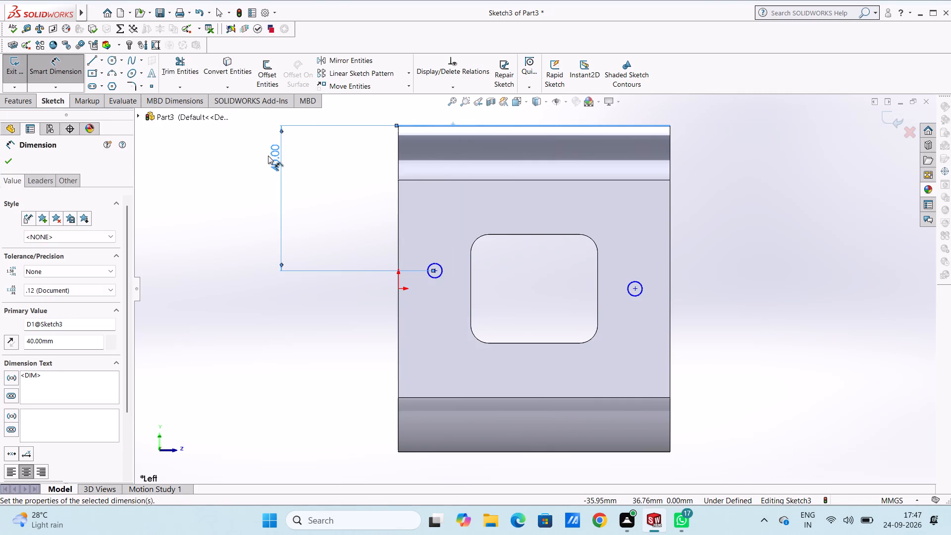
left_click(359, 203)
Dimension the centre of the circle nearest the origin from the block's bottom edge.
left_click(433, 273)
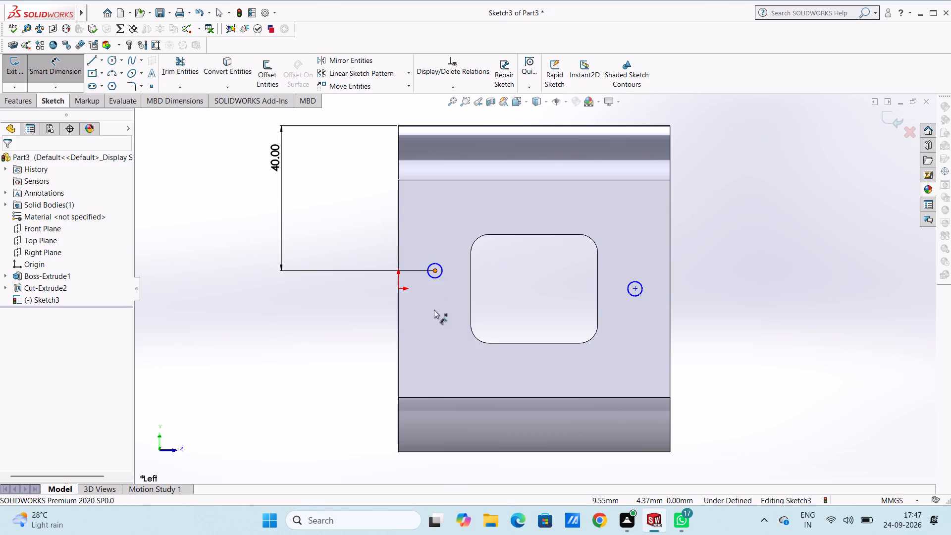
left_click(433, 452)
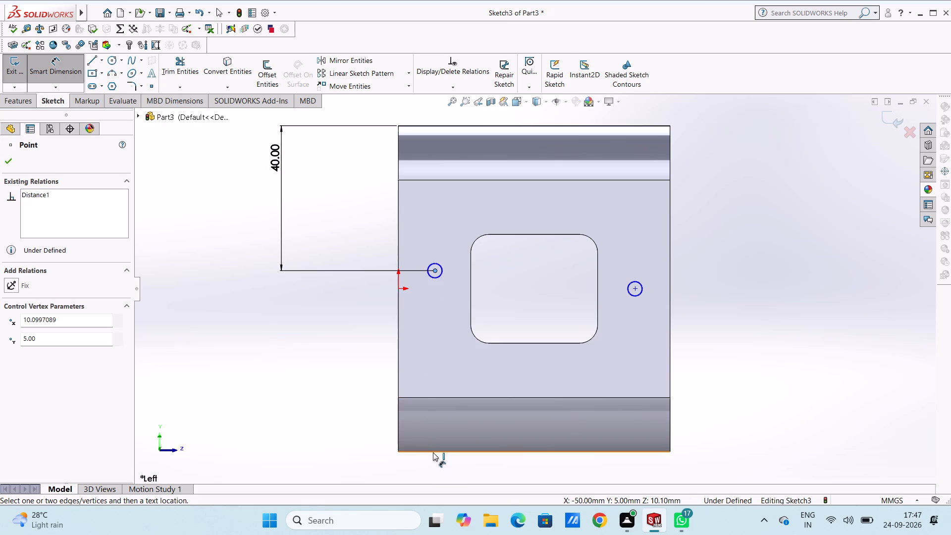
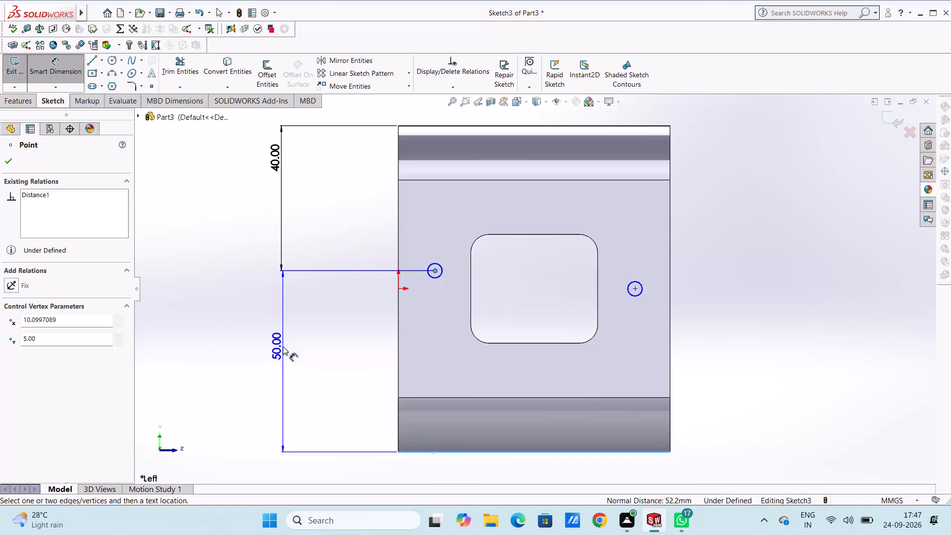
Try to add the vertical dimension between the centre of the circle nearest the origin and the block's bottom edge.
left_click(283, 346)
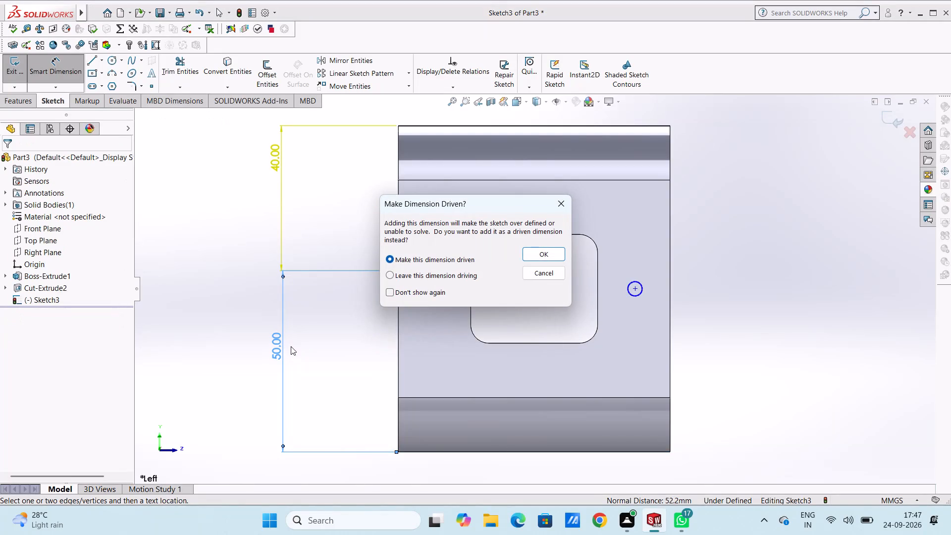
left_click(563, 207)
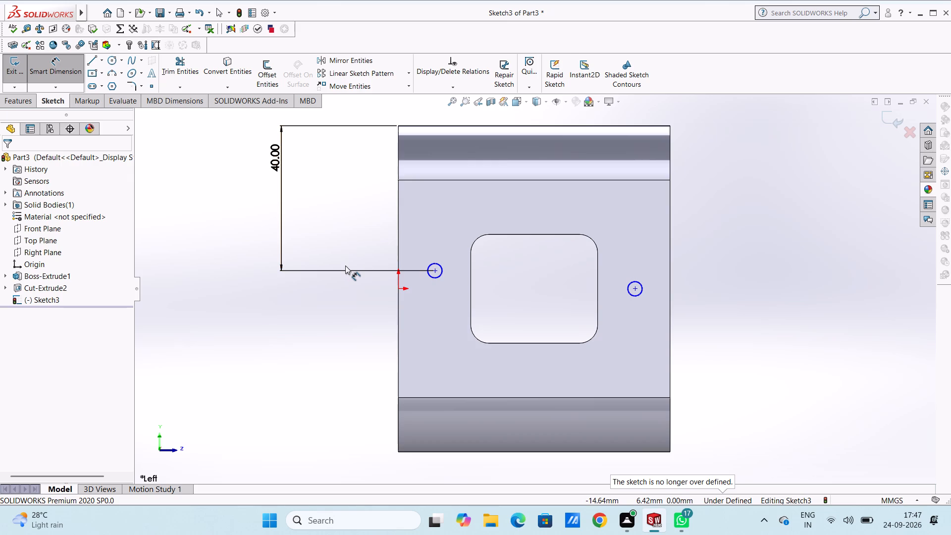
Set the vertical distance from the block's top edge to the circle nearest the origin to 45 mm.
double_click(278, 190)
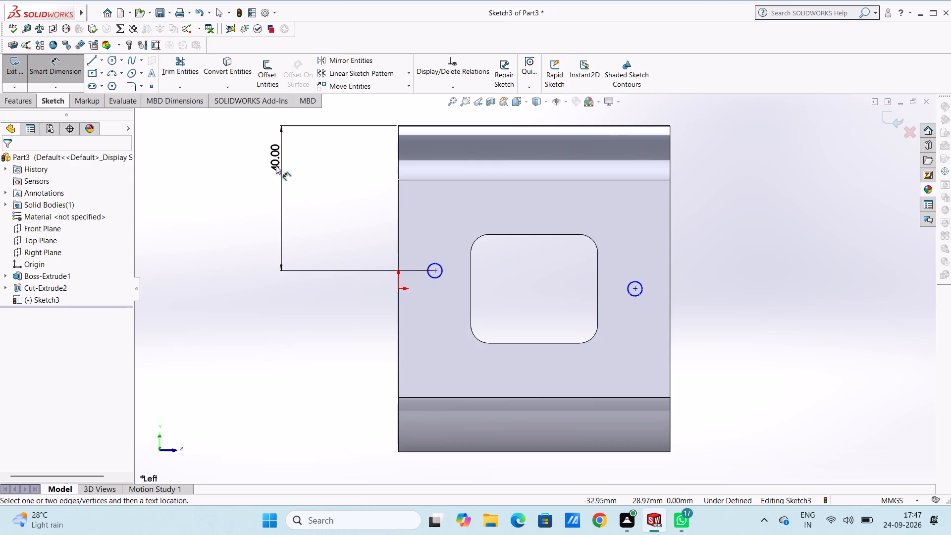
double_click(276, 161)
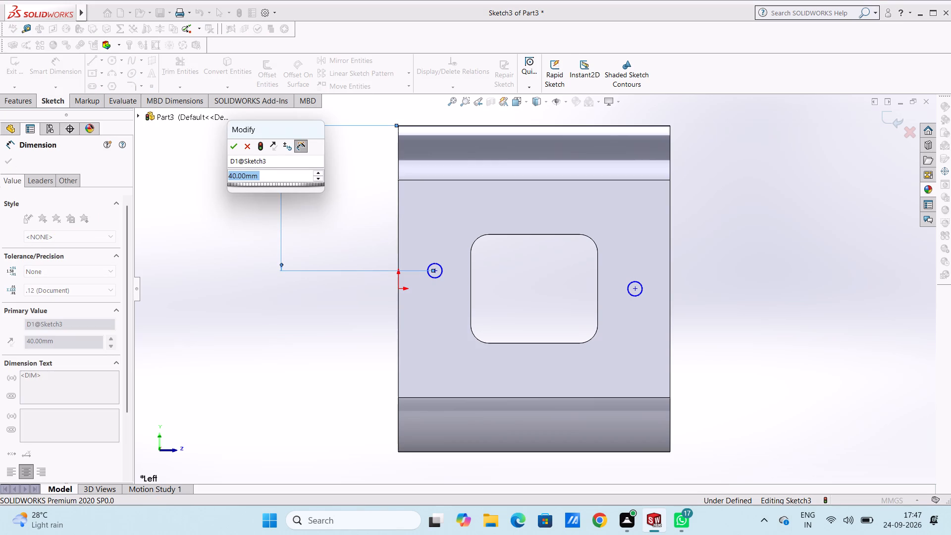
type("45")
key("Return")
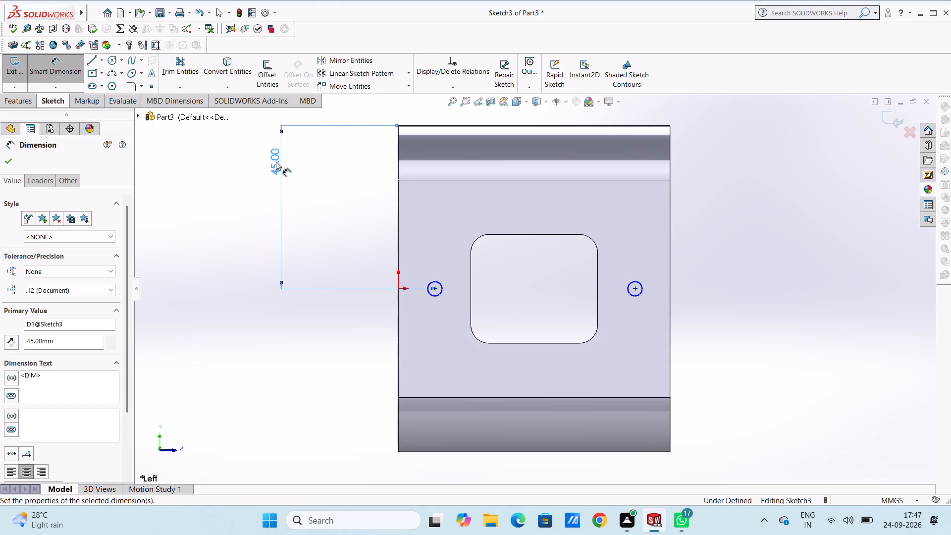
left_click(352, 213)
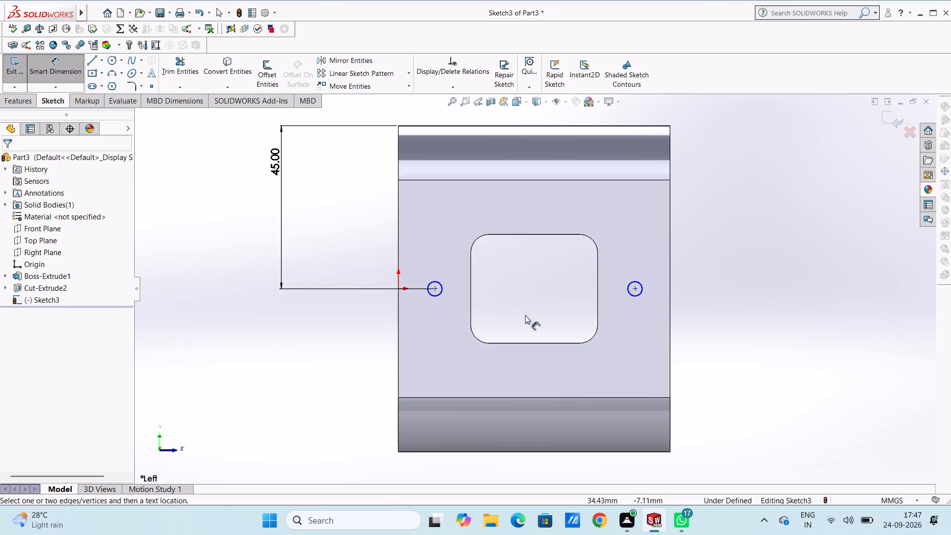
Dimension the centre of the circle farthest from the origin 45 mm above the block's bottom edge.
left_click(637, 289)
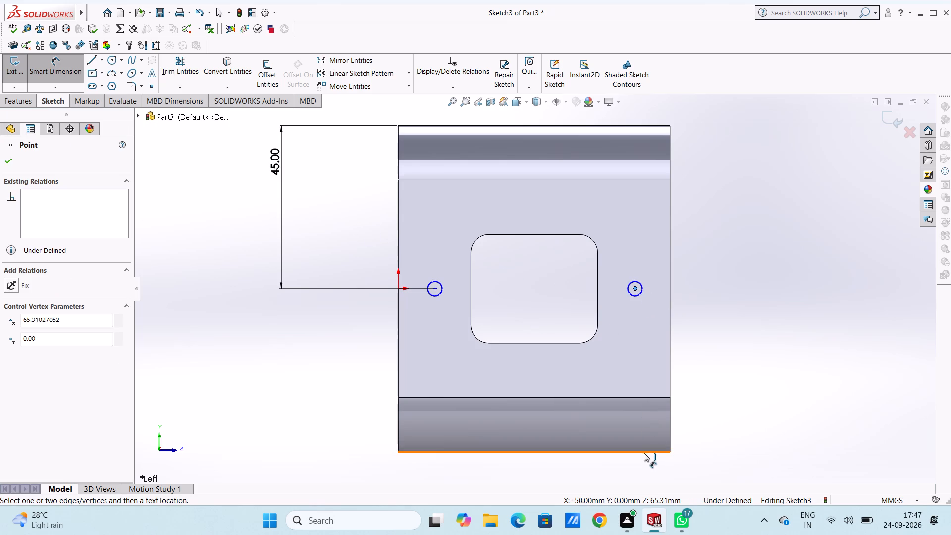
left_click(644, 453)
left_click(882, 428)
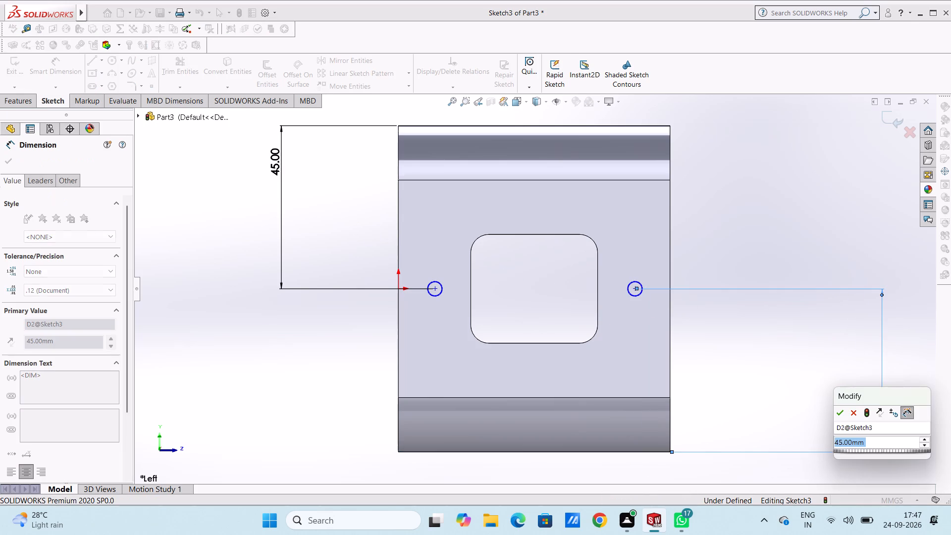
left_click(837, 416)
left_click(794, 384)
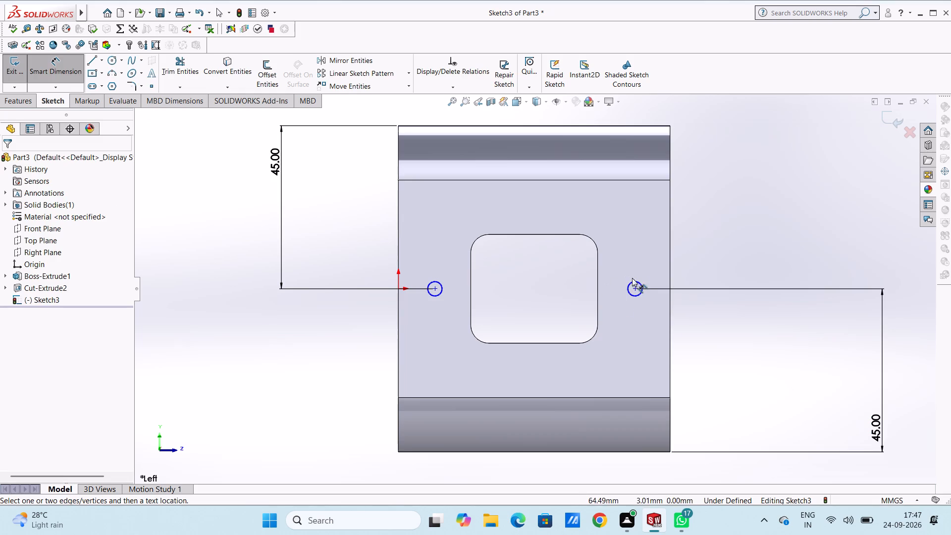
Dimension the diameters of both circles beside the window as 4 mm.
left_click(634, 283)
left_click(749, 160)
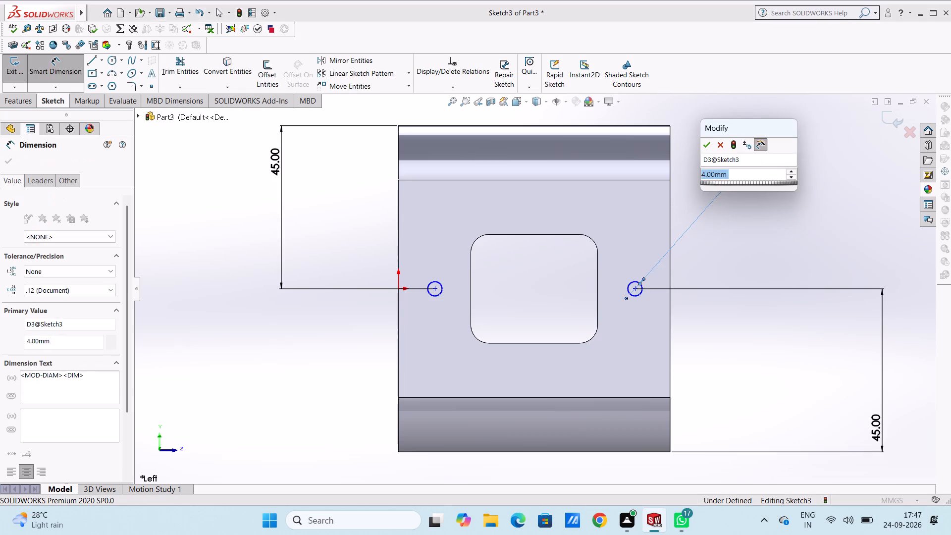
left_click(705, 141)
left_click(705, 160)
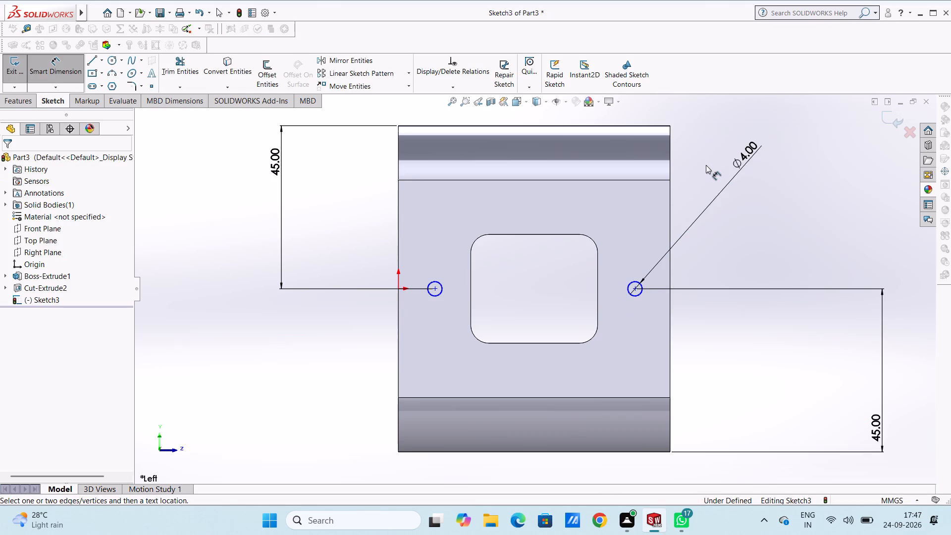
left_click(434, 298)
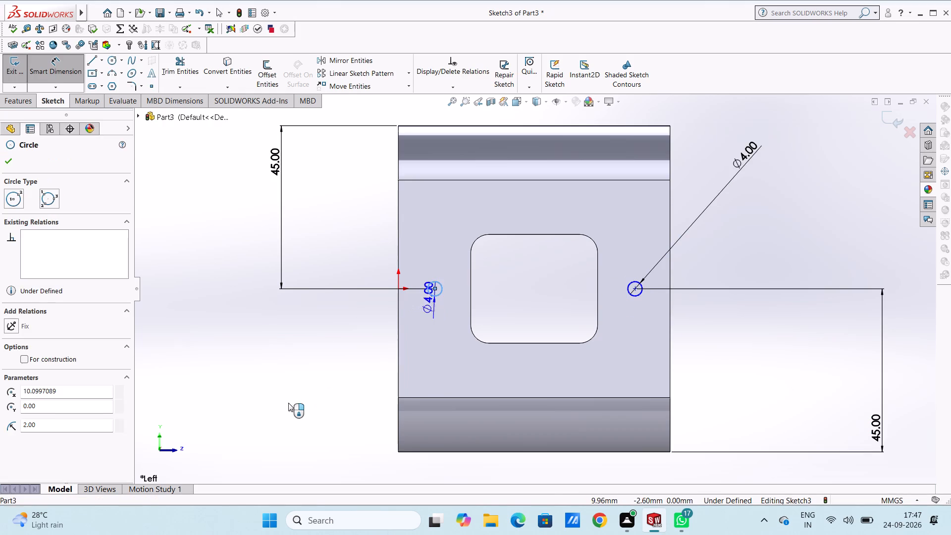
left_click(286, 404)
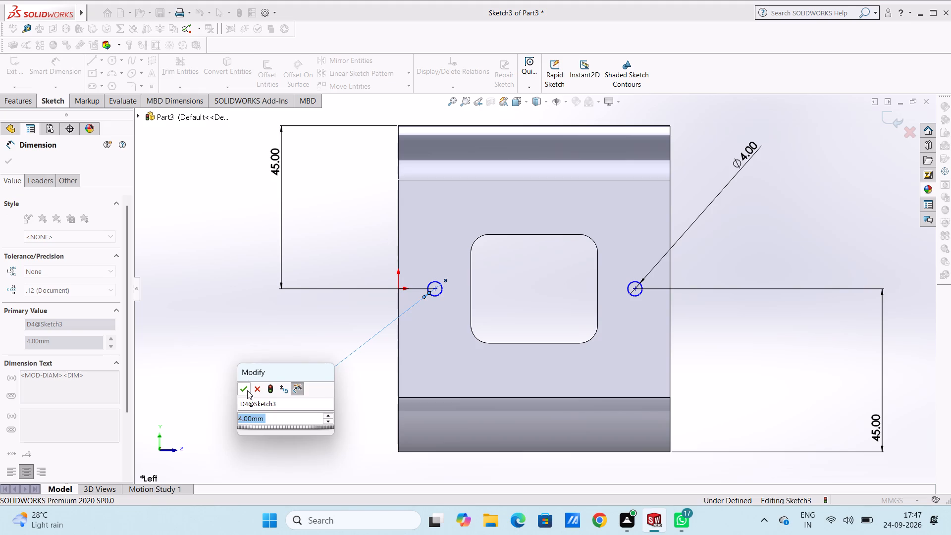
left_click(247, 390)
left_click(258, 368)
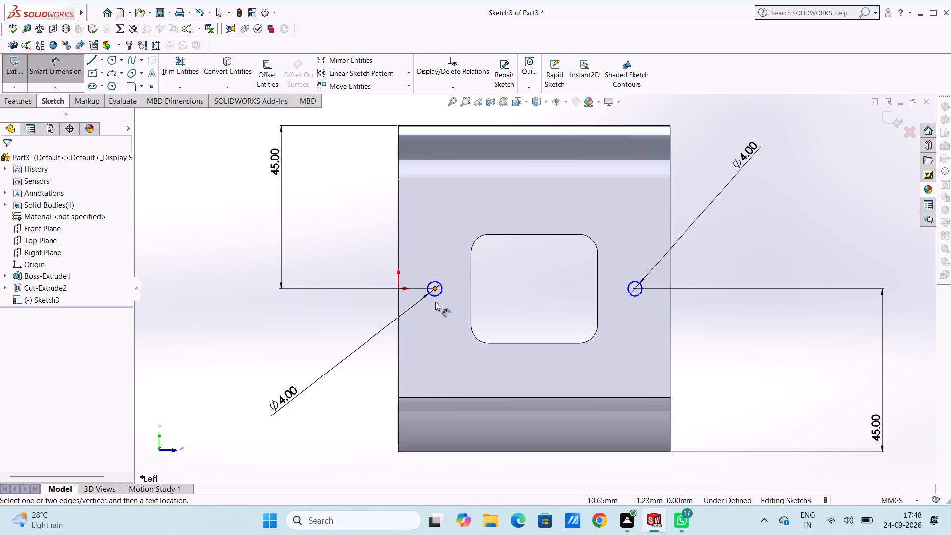
Dimension the horizontal spacing between the two circle centres as 61 mm.
left_click(434, 290)
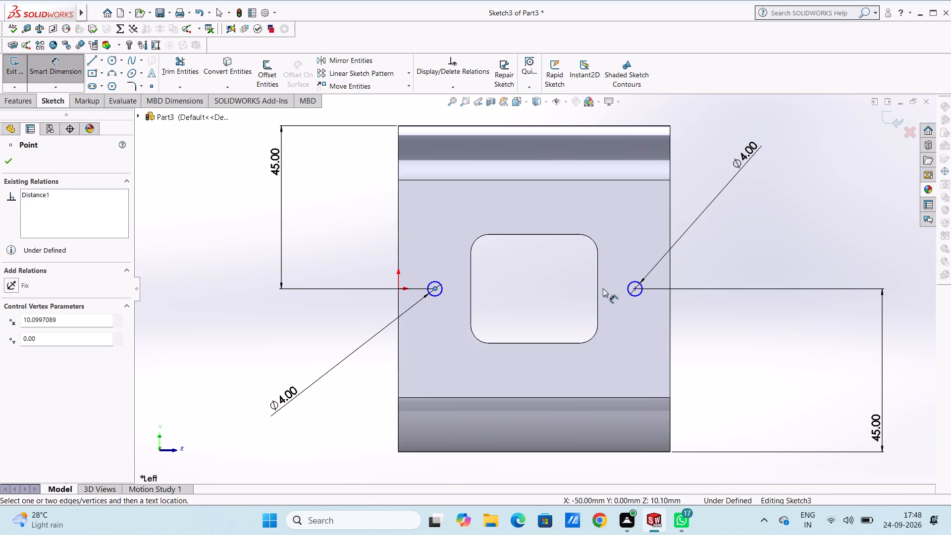
left_click_drag(635, 288, 633, 293)
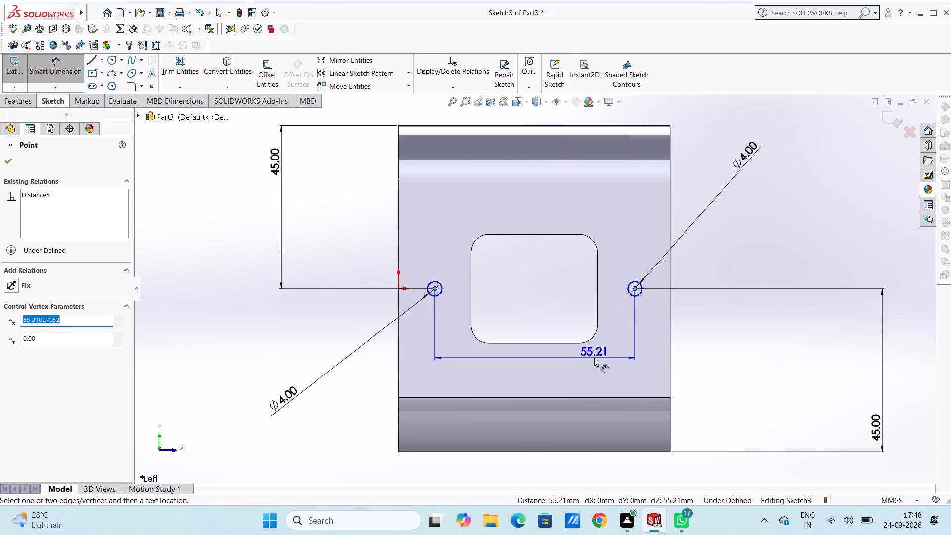
left_click(583, 373)
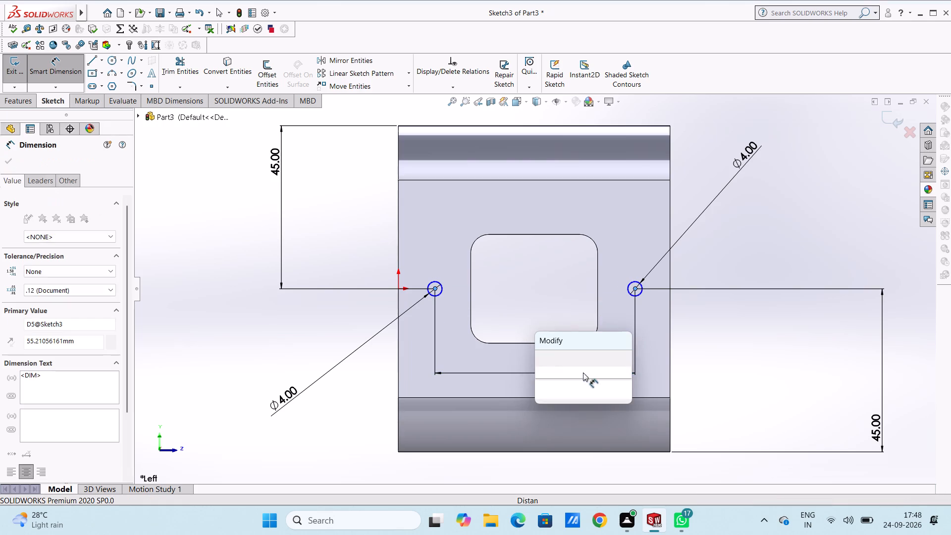
type("61")
key("Return")
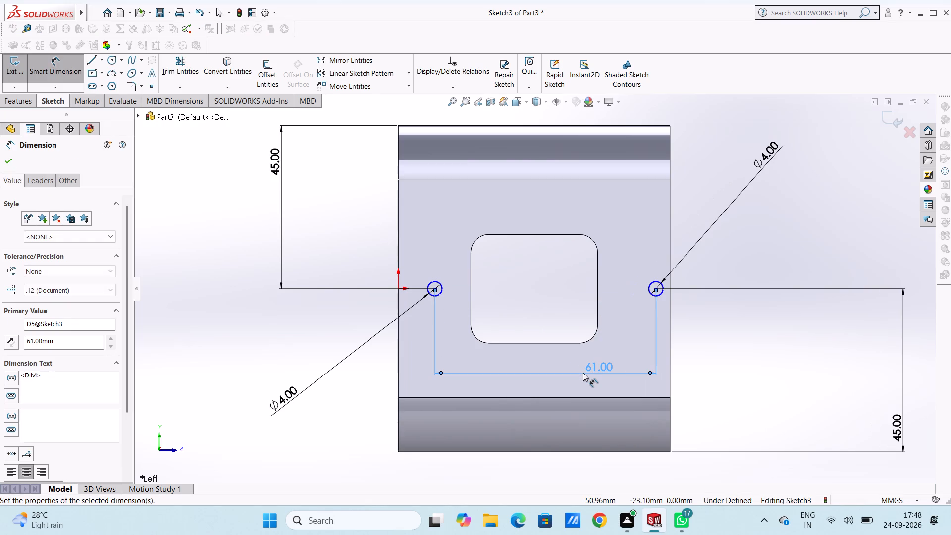
left_click(773, 363)
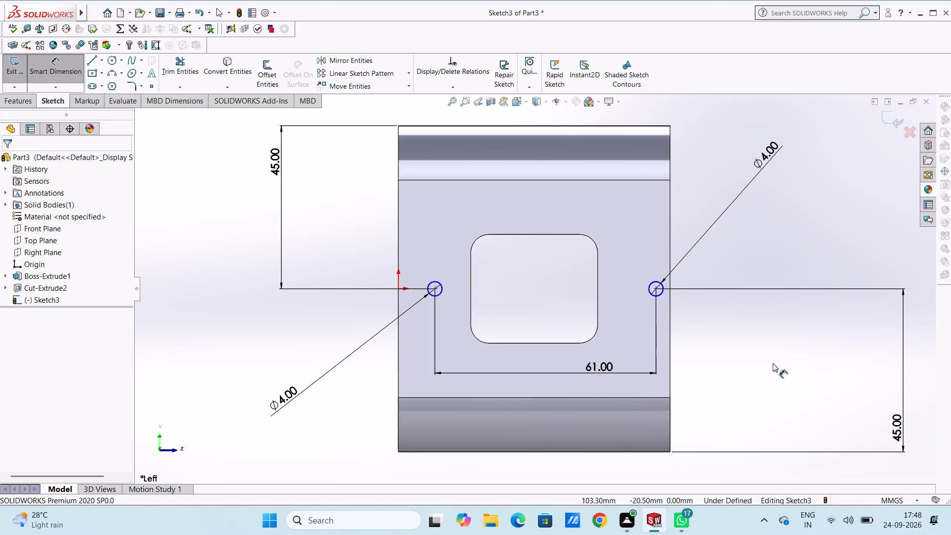
Dimension the circle nearest the origin 30.5 mm horizontally from the midpoint of the window's top edge.
scroll(773, 363, "up", 1)
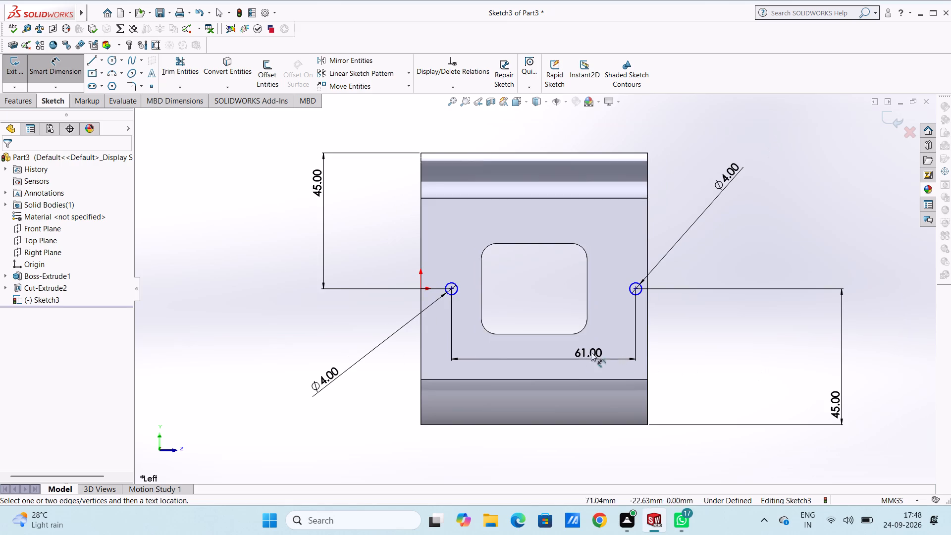
left_click(451, 288)
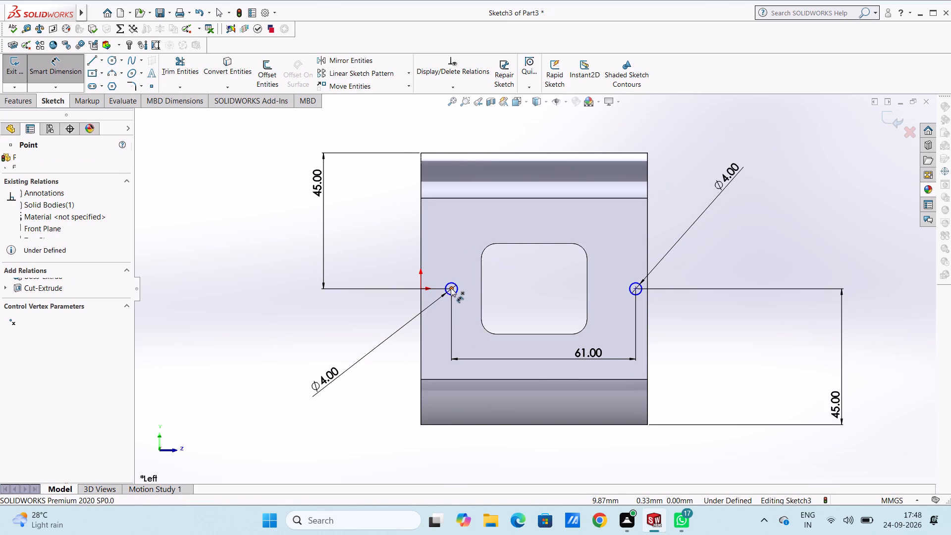
left_click(533, 243)
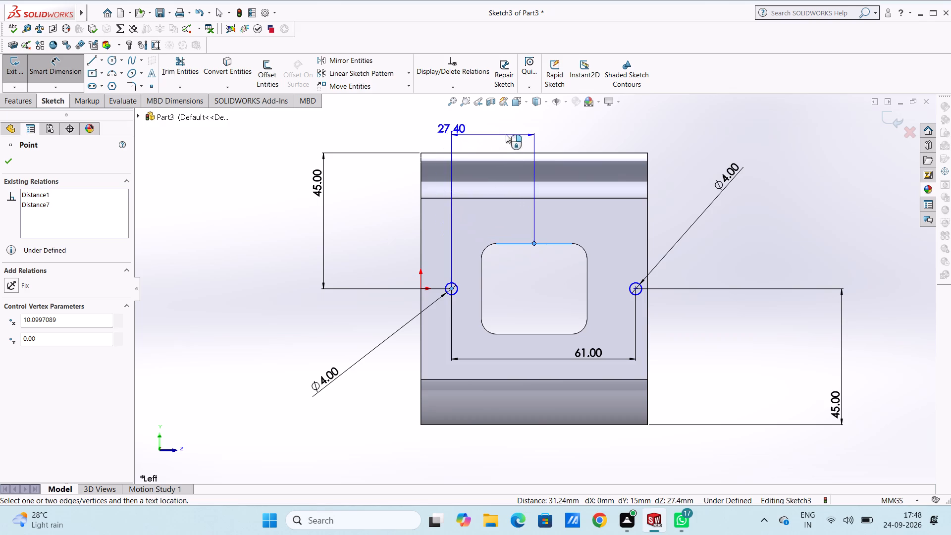
left_click(497, 128)
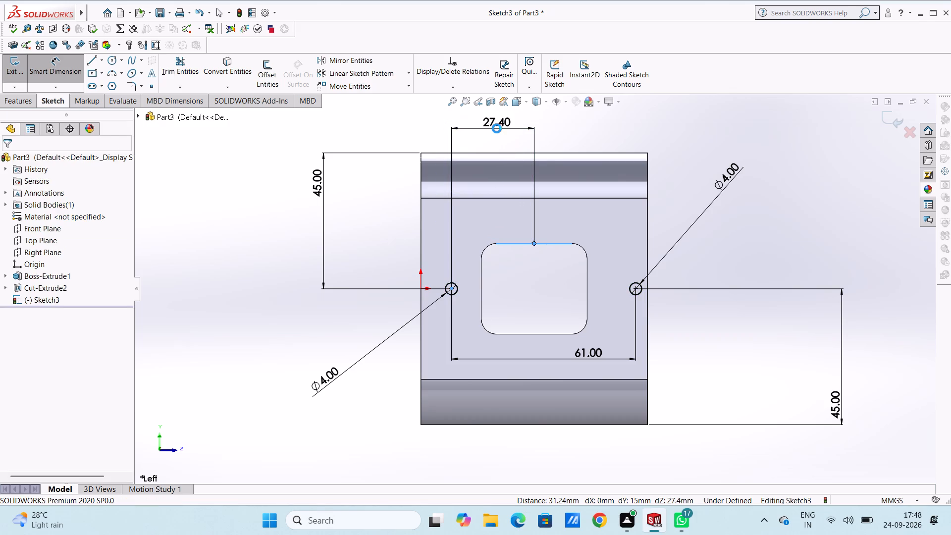
type("30.5")
key("Return")
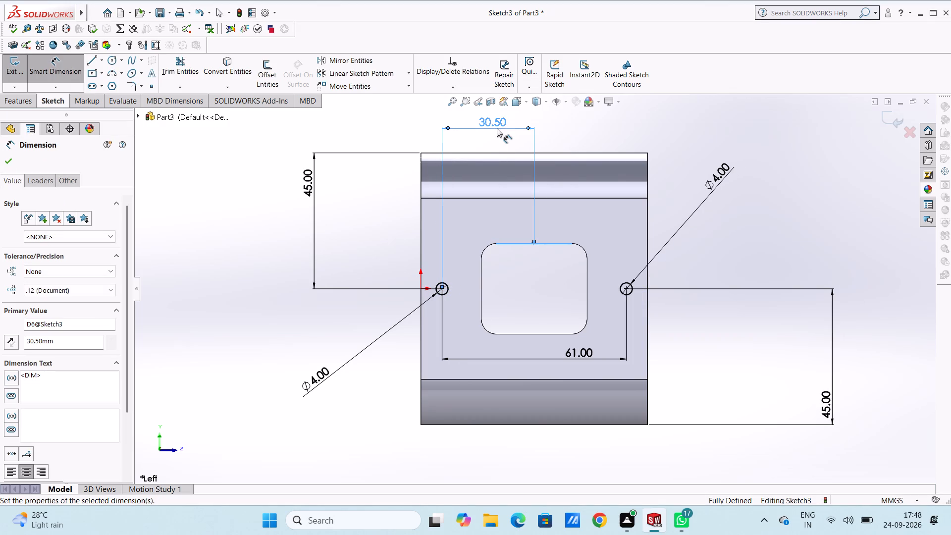
left_click(763, 251)
Cut both 4 mm circles through the block's side walls with a 150 mm blind Extruded Cut.
middle_click_drag(778, 226, 765, 230)
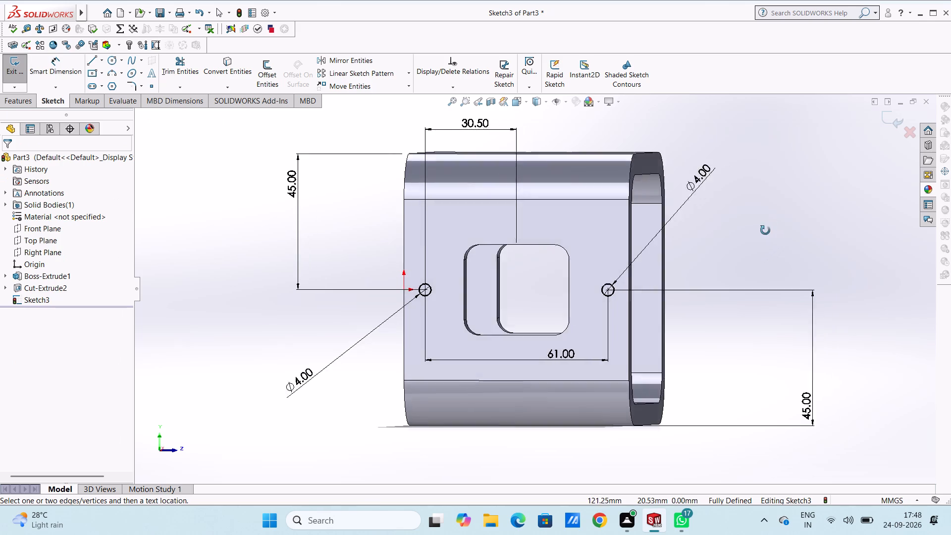
middle_click_drag(765, 230, 748, 241)
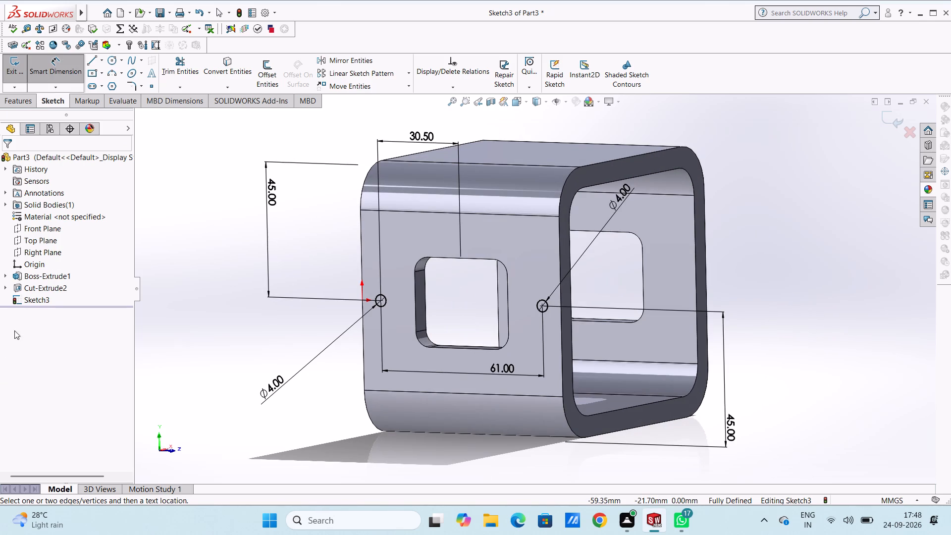
left_click(11, 94)
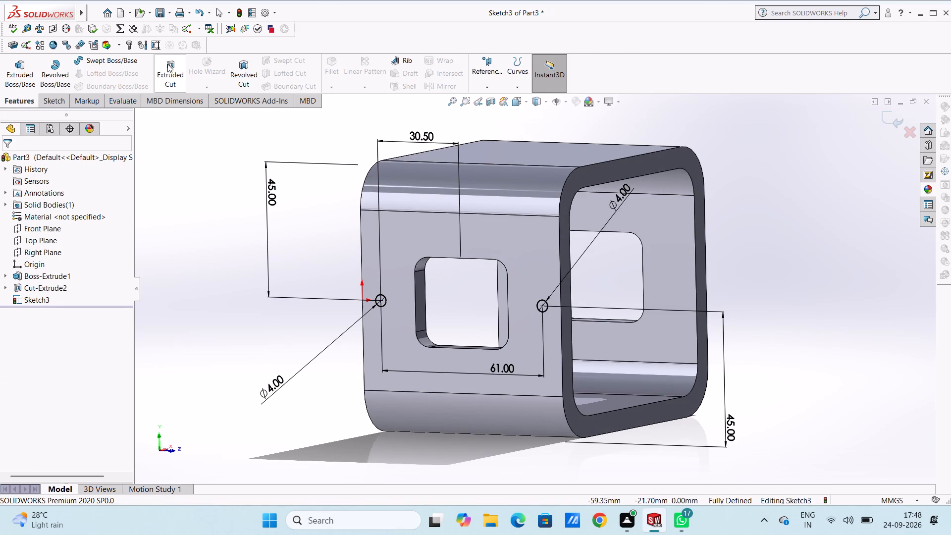
left_click(169, 66)
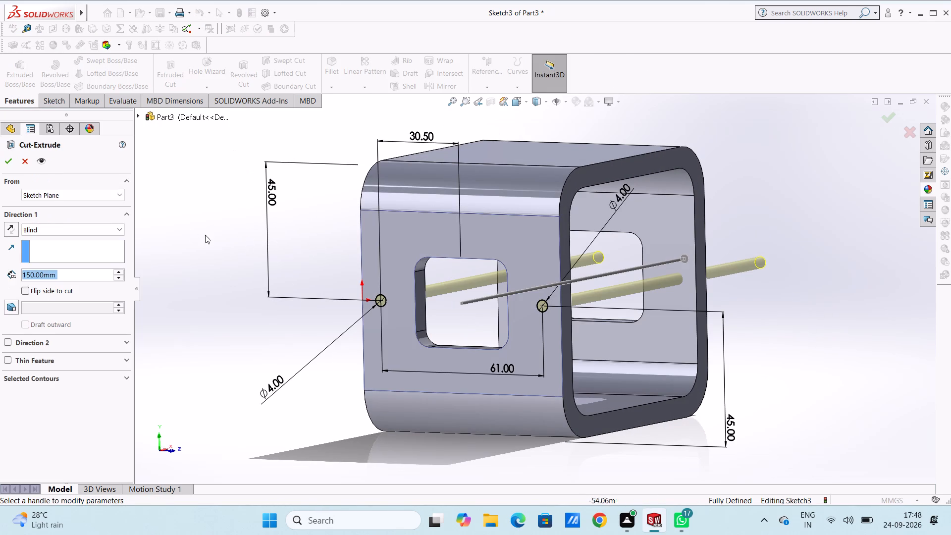
left_click(8, 161)
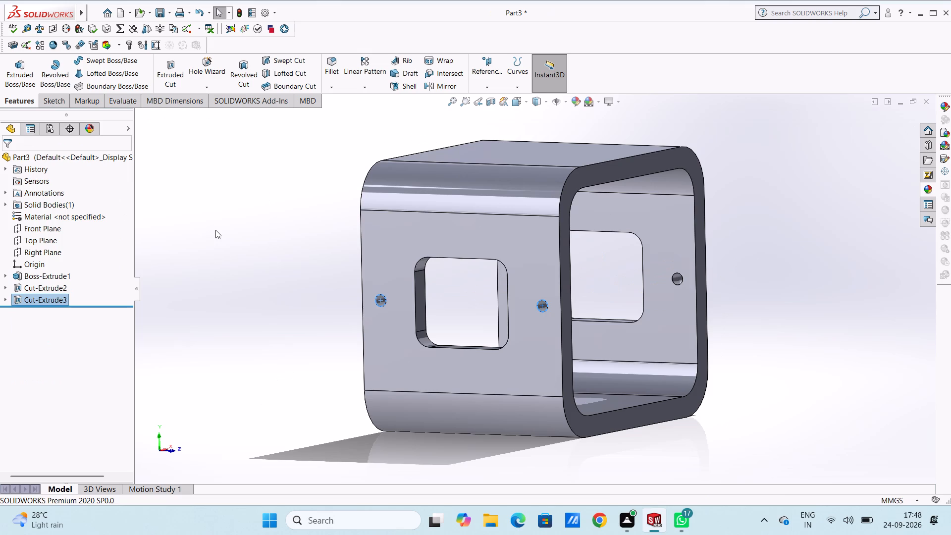
left_click(215, 230)
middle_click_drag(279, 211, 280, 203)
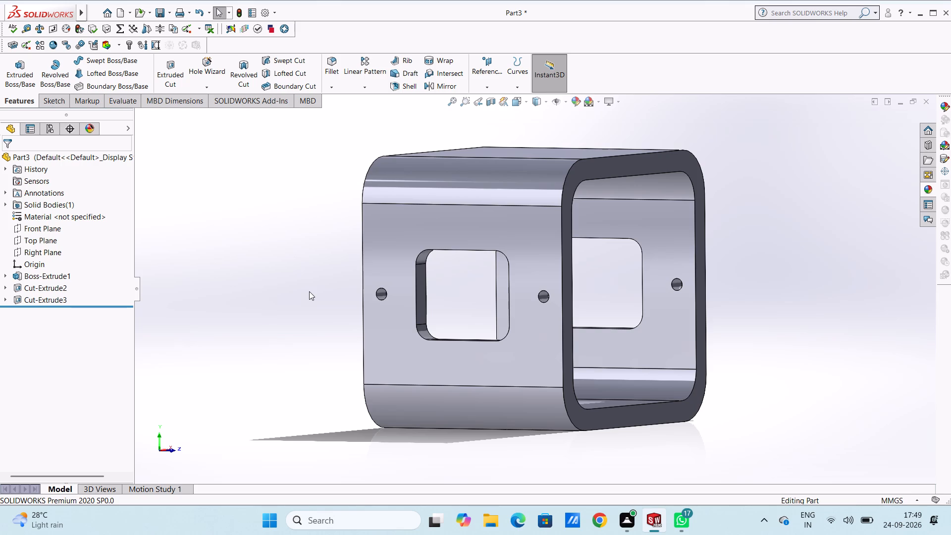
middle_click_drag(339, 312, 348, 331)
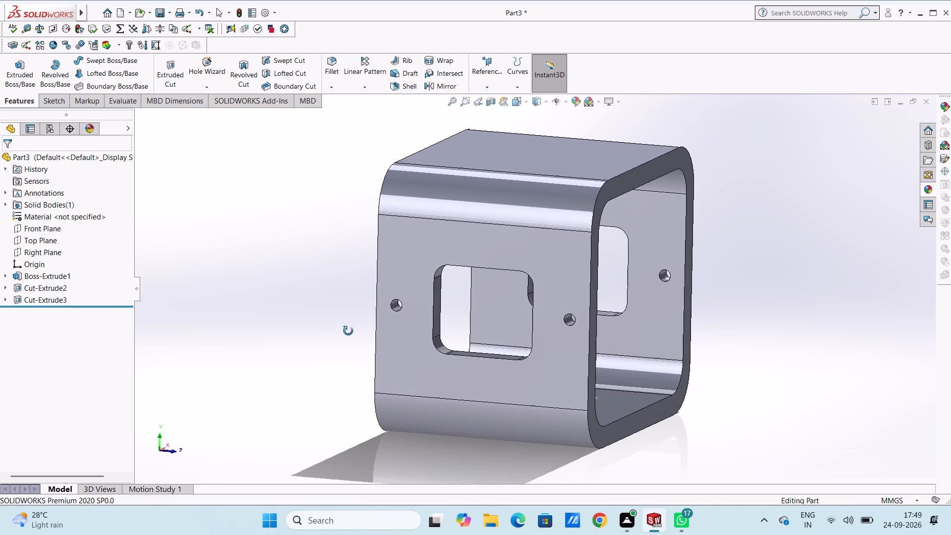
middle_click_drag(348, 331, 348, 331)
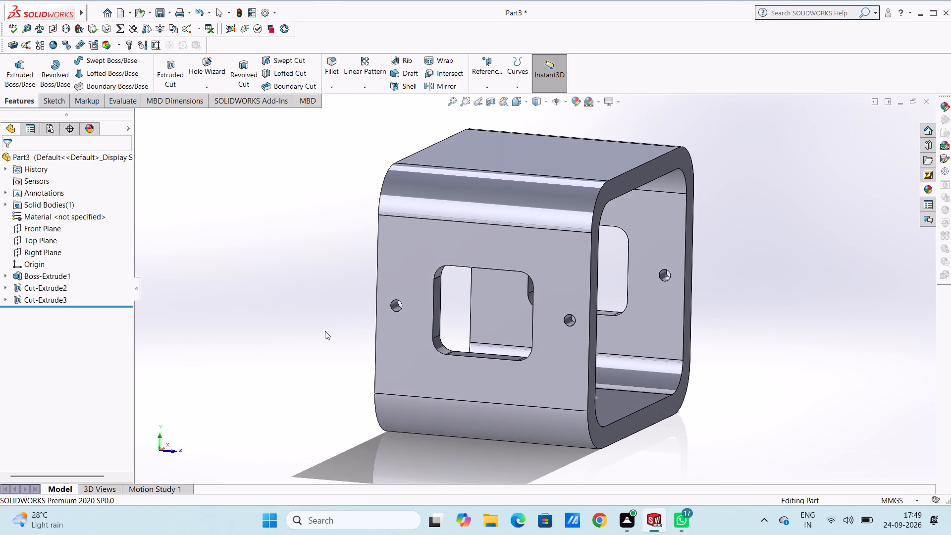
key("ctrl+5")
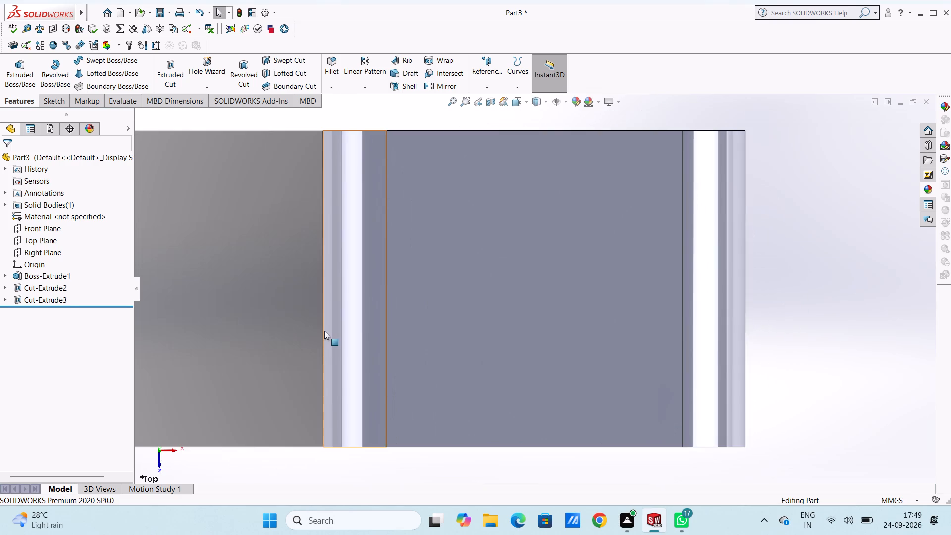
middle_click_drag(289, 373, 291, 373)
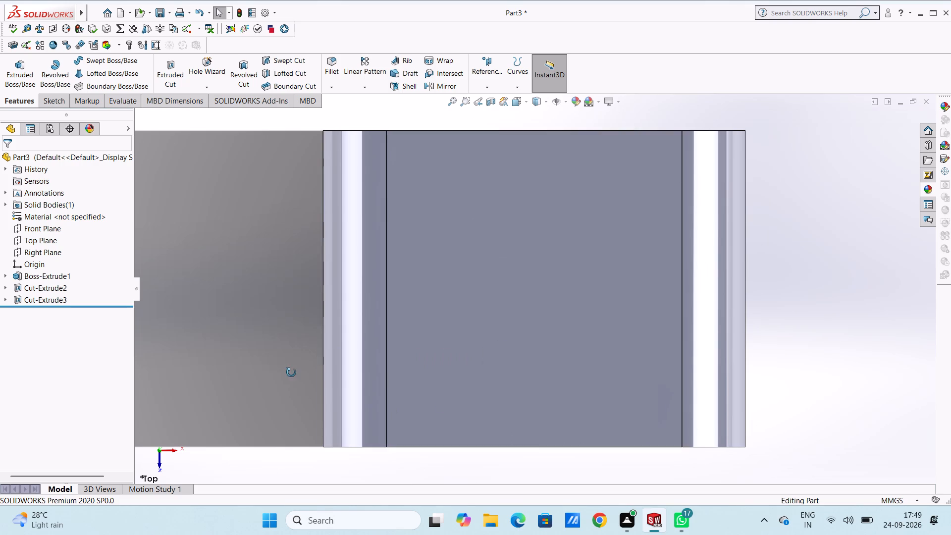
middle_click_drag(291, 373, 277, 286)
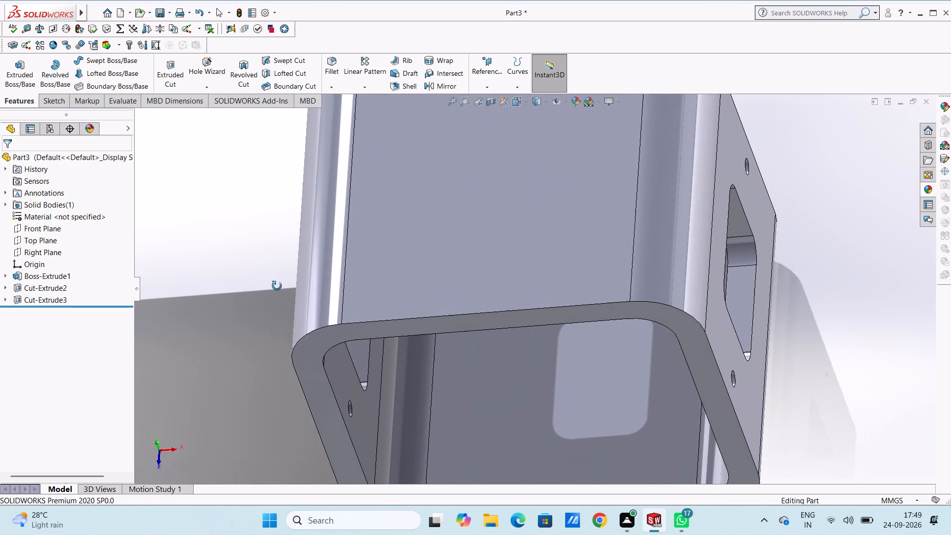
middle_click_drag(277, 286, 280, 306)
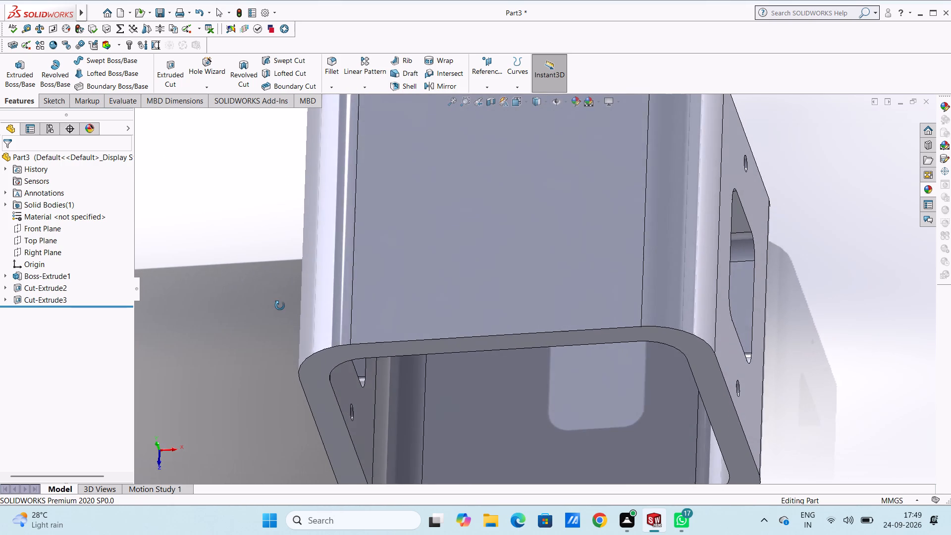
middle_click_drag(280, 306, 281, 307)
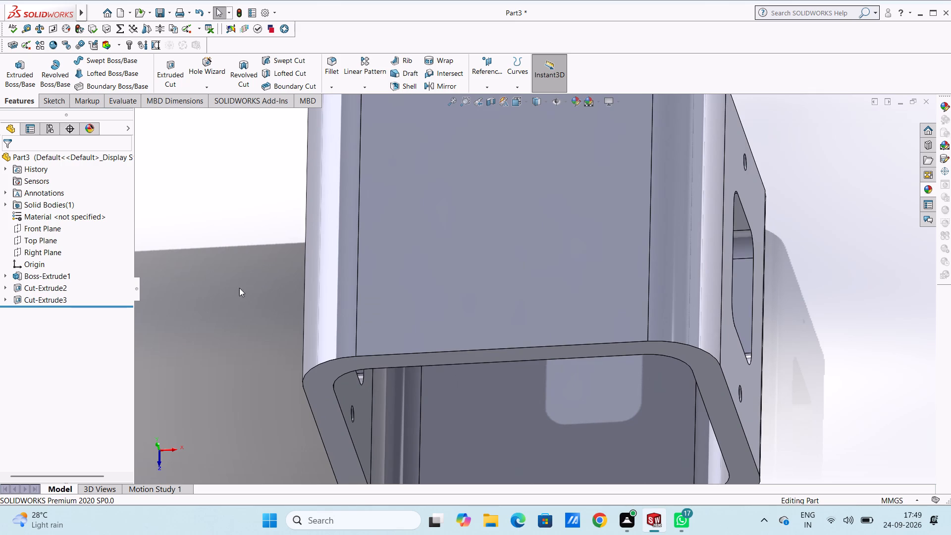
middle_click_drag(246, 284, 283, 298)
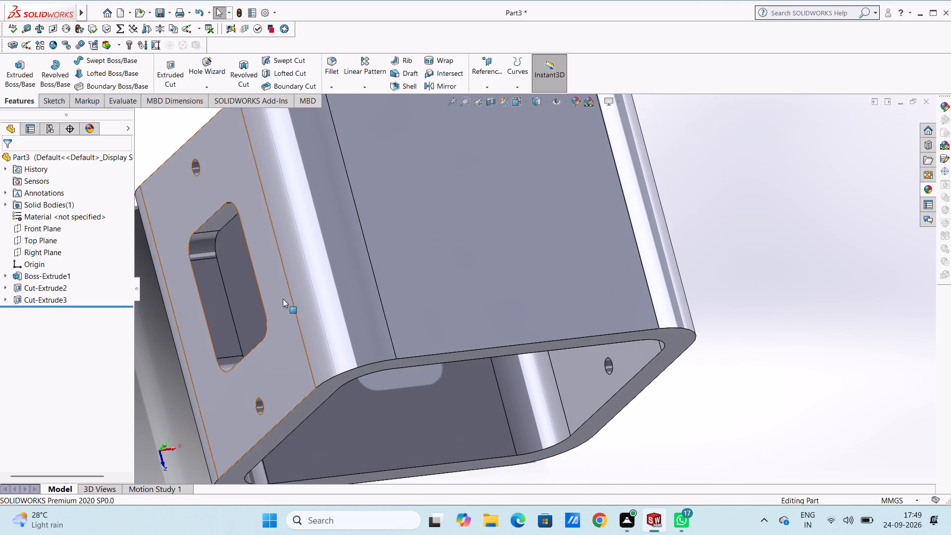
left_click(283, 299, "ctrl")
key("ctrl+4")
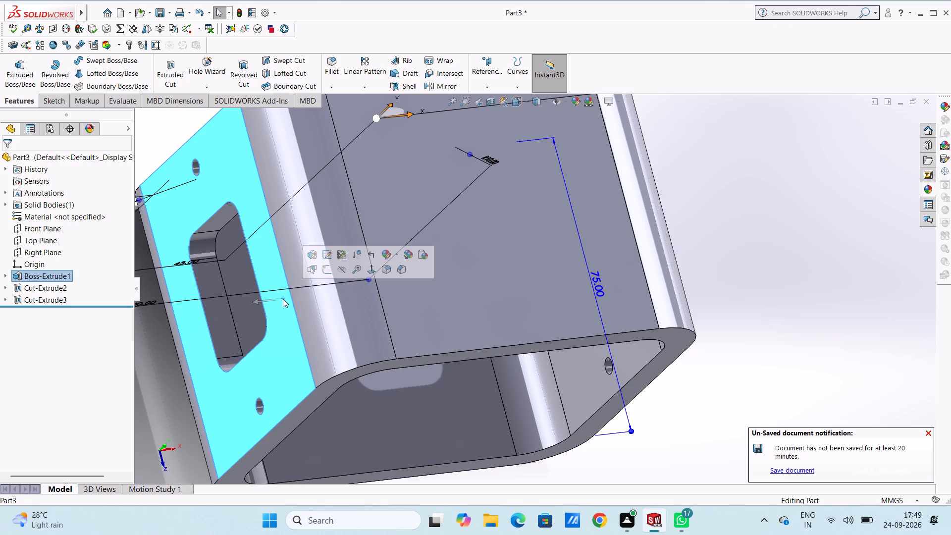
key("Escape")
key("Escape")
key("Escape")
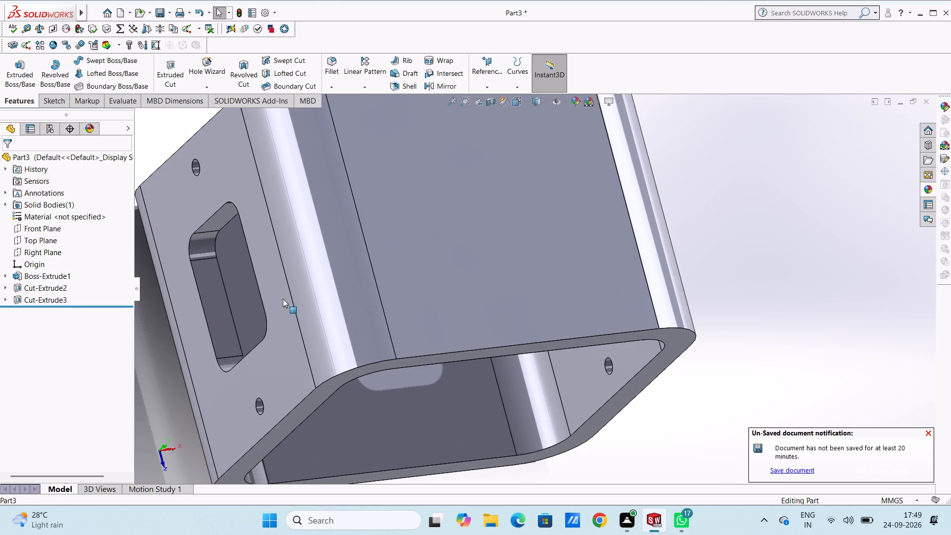
Start a sketch on the block's flat top face and draw two 2 mm radius circles about 55 mm apart, level at mid-length.
key("ctrl+5")
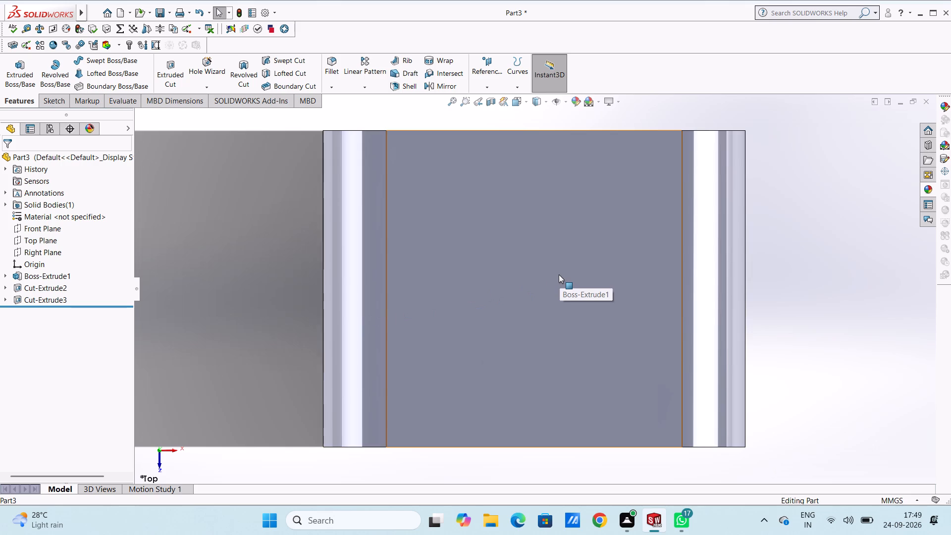
left_click(559, 274)
left_click(601, 248)
left_click(862, 236)
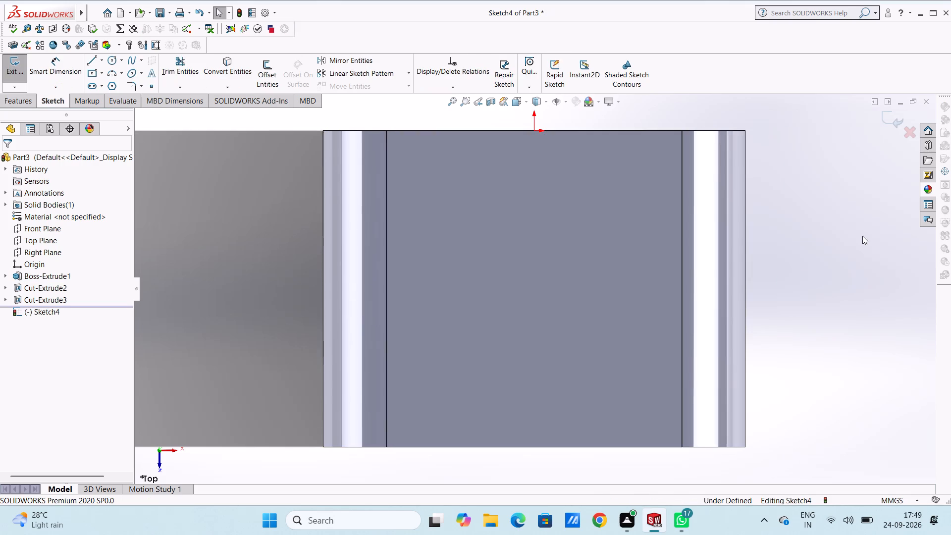
left_click(110, 60)
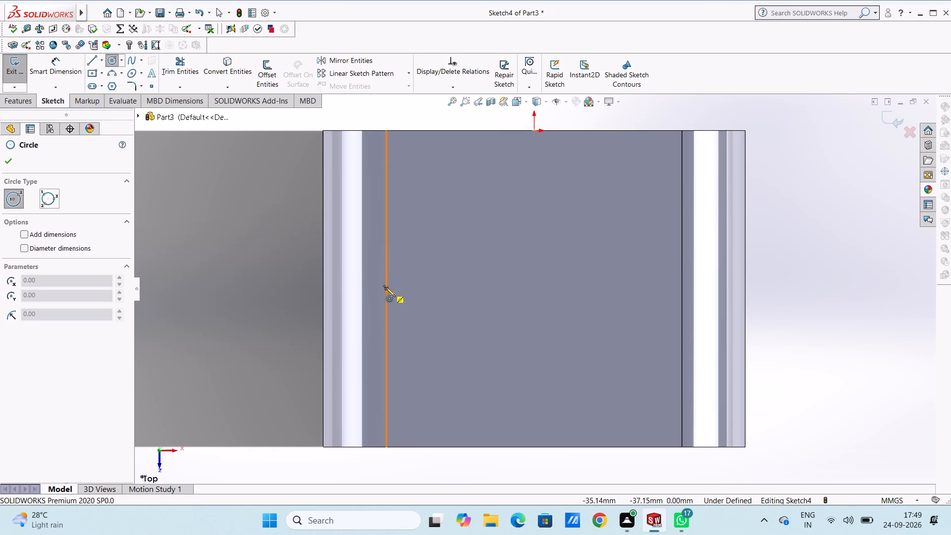
left_click(421, 287)
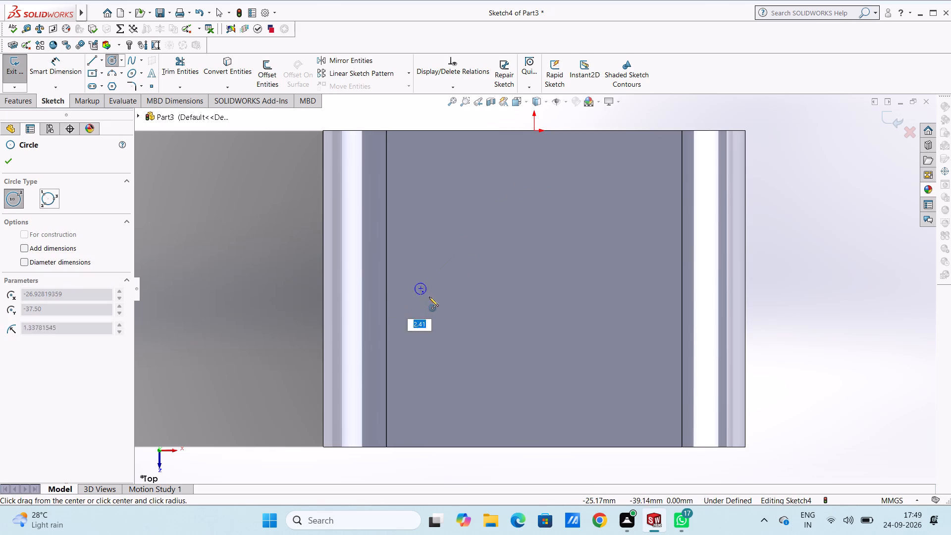
key("2")
key("Return")
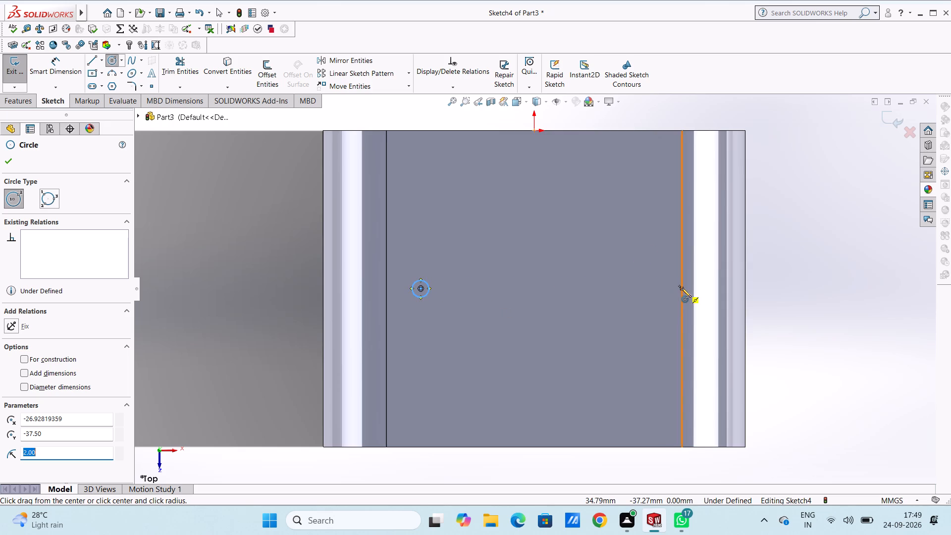
left_click(651, 289)
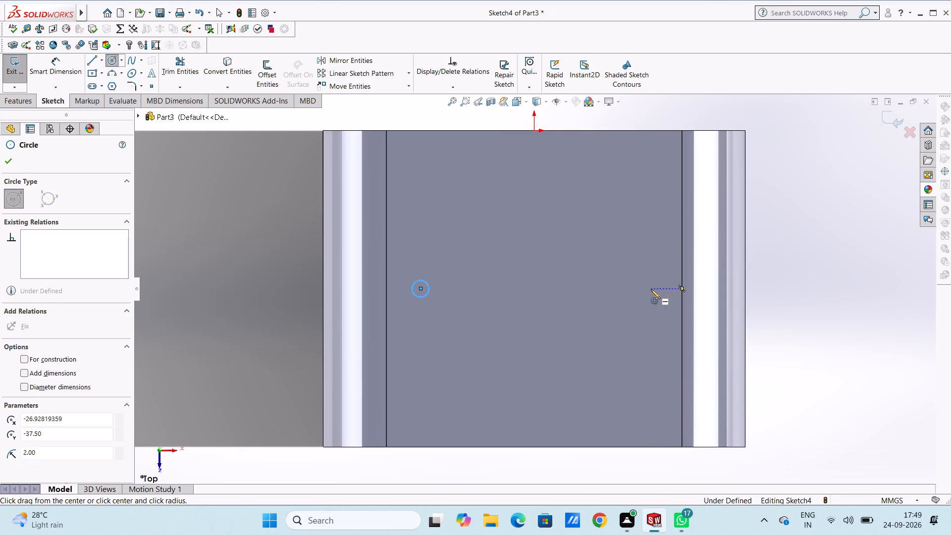
key("2")
key("Return")
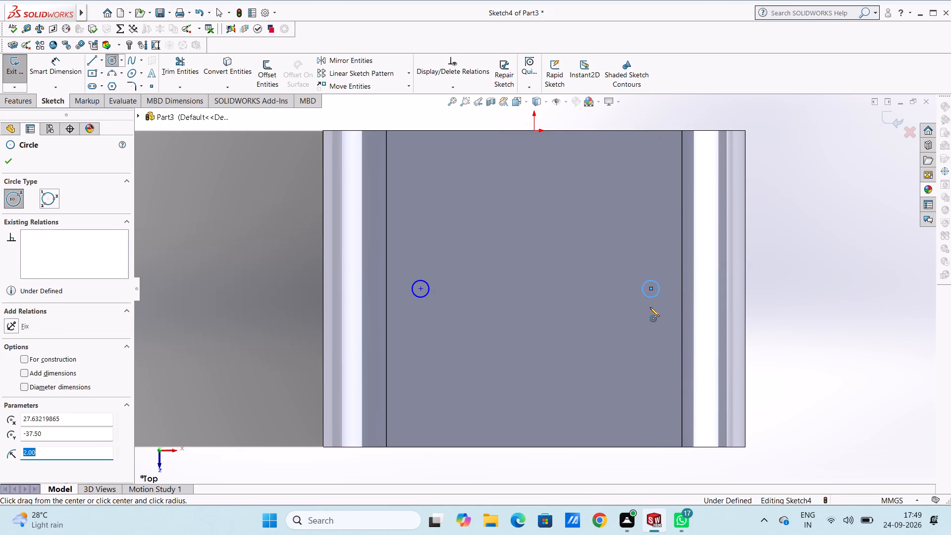
key("Escape")
key("Escape")
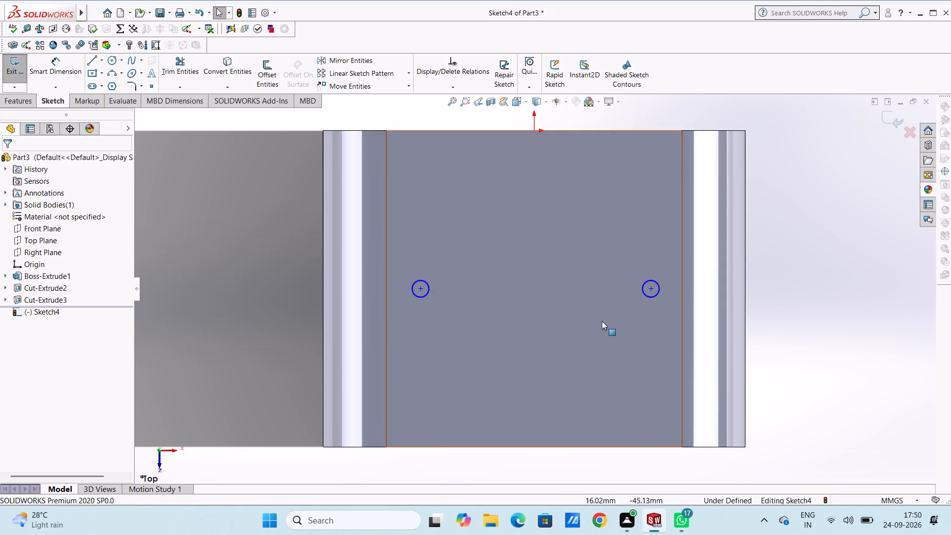
Dimension the diameters of both circles on the top face as 4 mm.
scroll(602, 321, "up", 4)
left_click(41, 75)
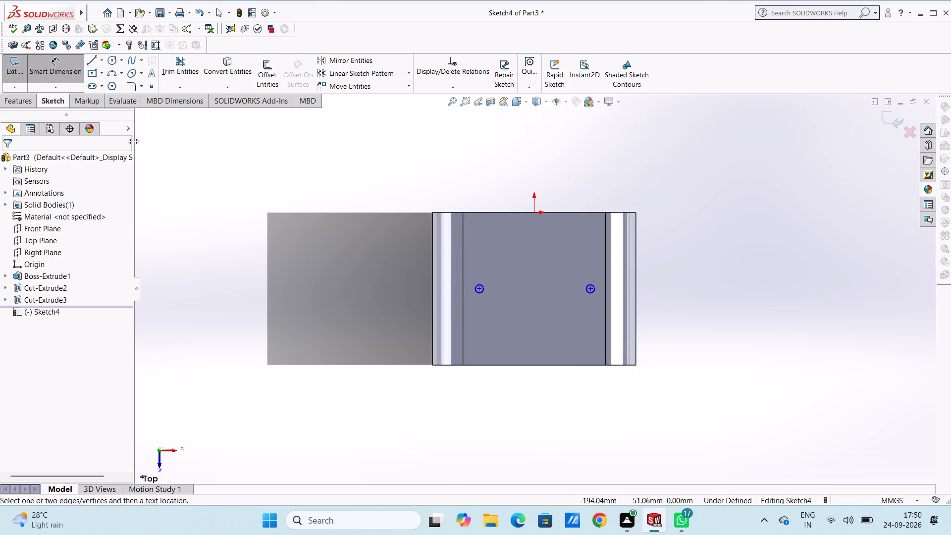
scroll(481, 315, "down", 2)
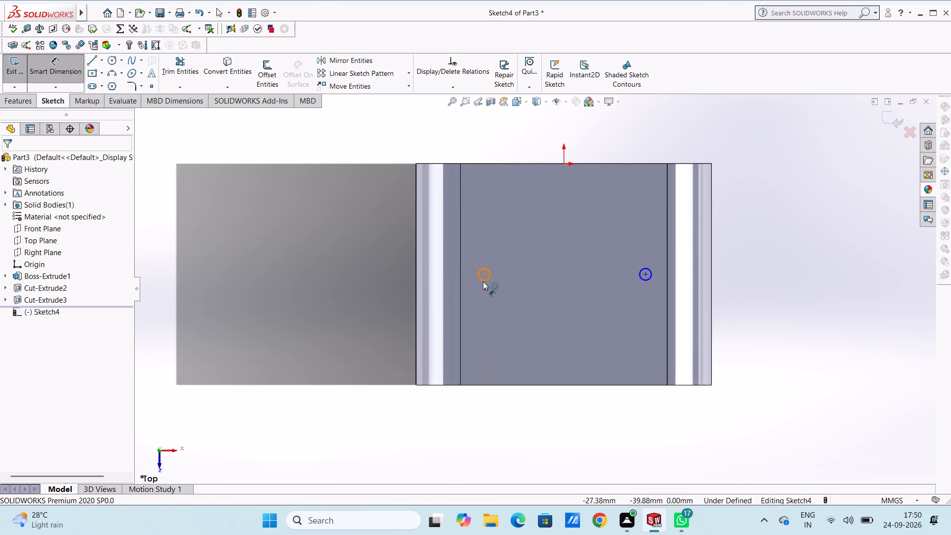
left_click(483, 281)
left_click(334, 395)
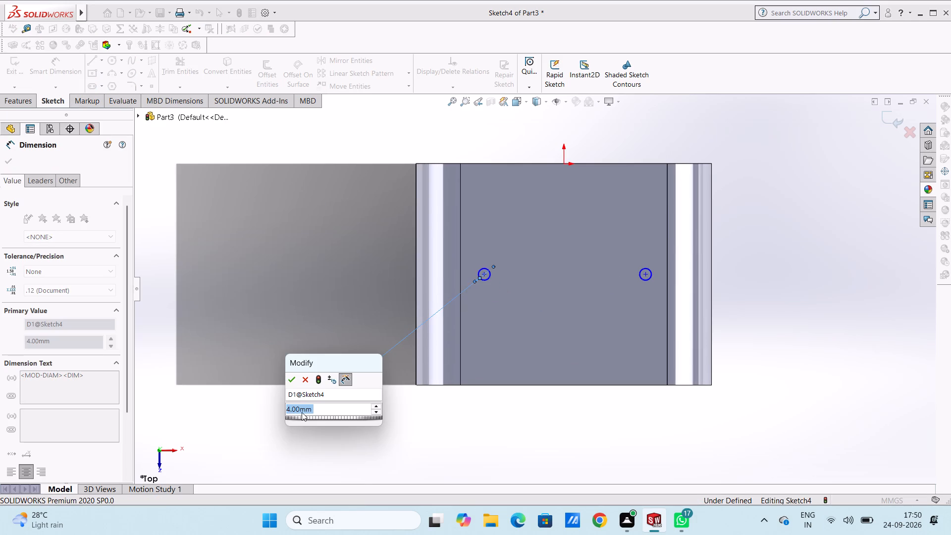
left_click(291, 384)
double_click(286, 355)
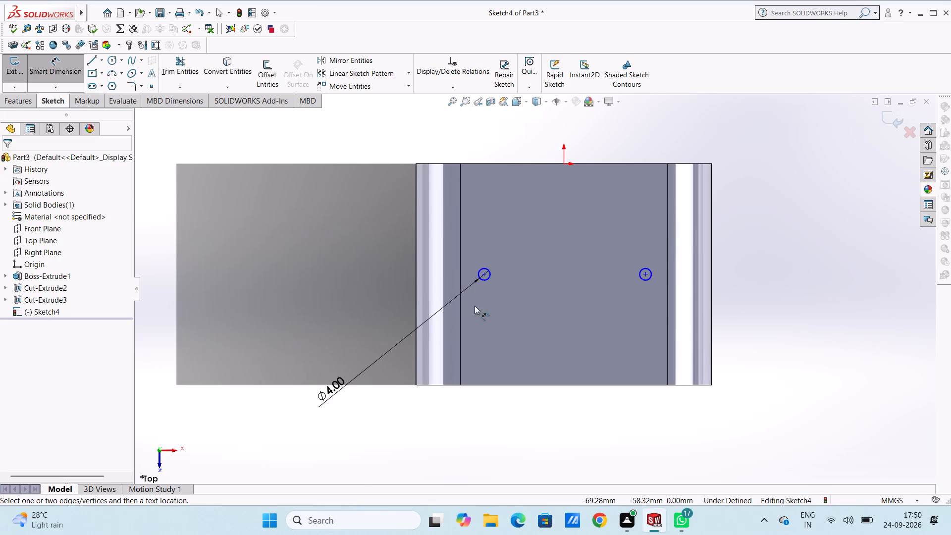
left_click(646, 267)
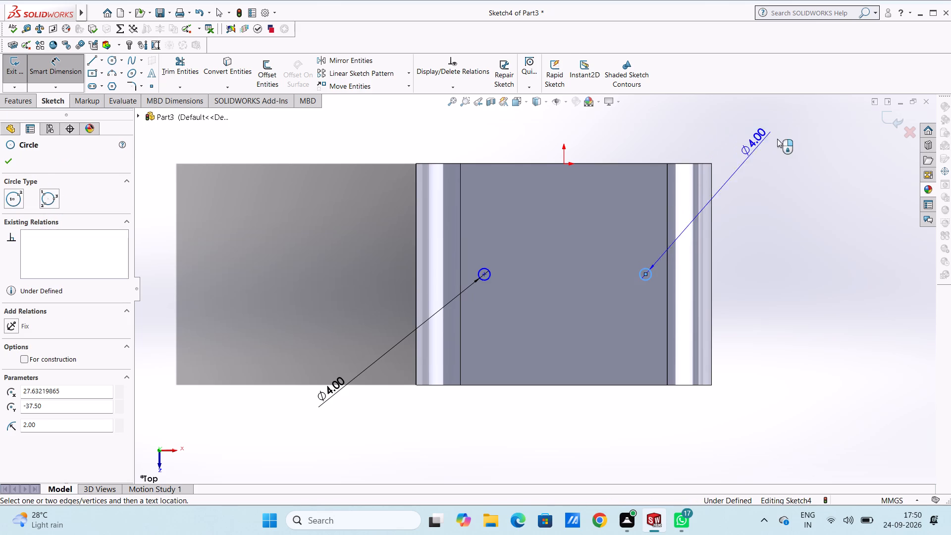
left_click(798, 157)
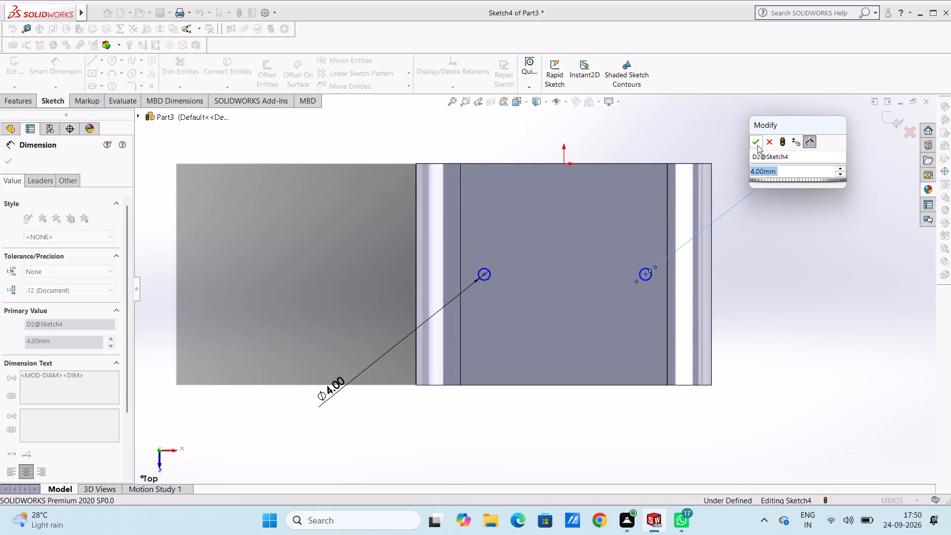
left_click(756, 142)
left_click(747, 170)
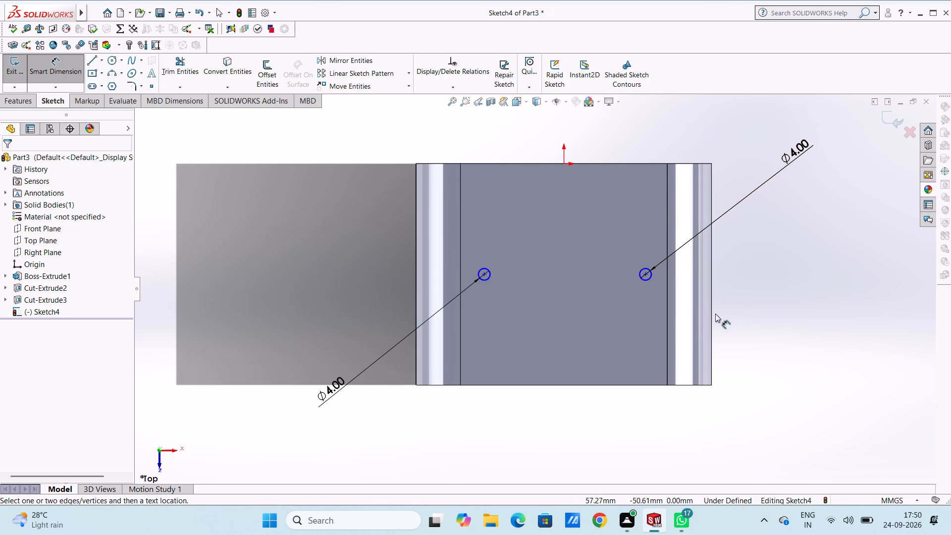
Dimension the horizontal spacing between the two circle centres as 50 mm.
left_click(484, 274)
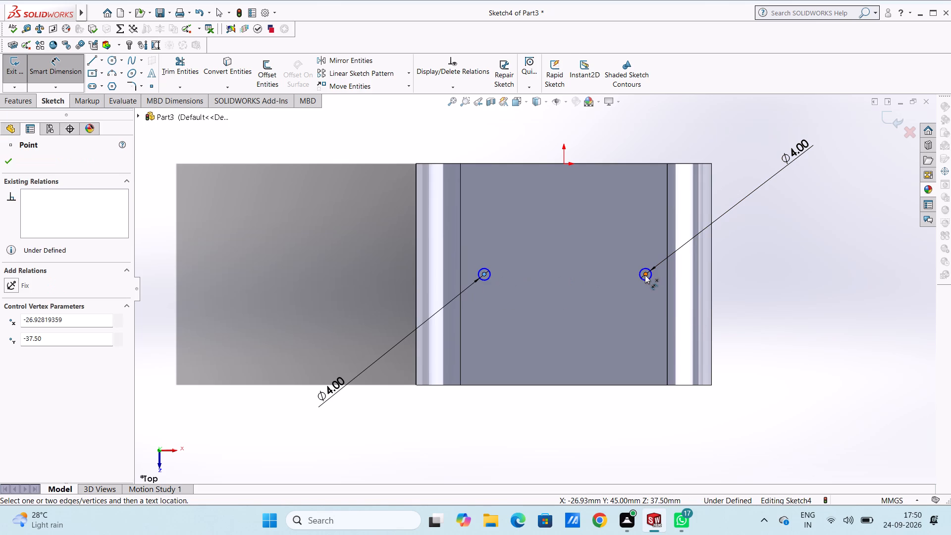
left_click(645, 274)
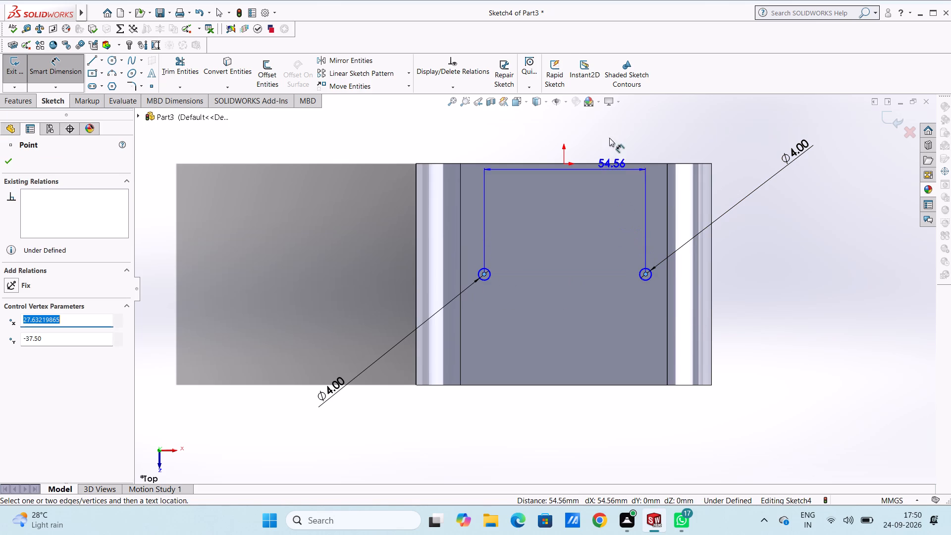
left_click(612, 128)
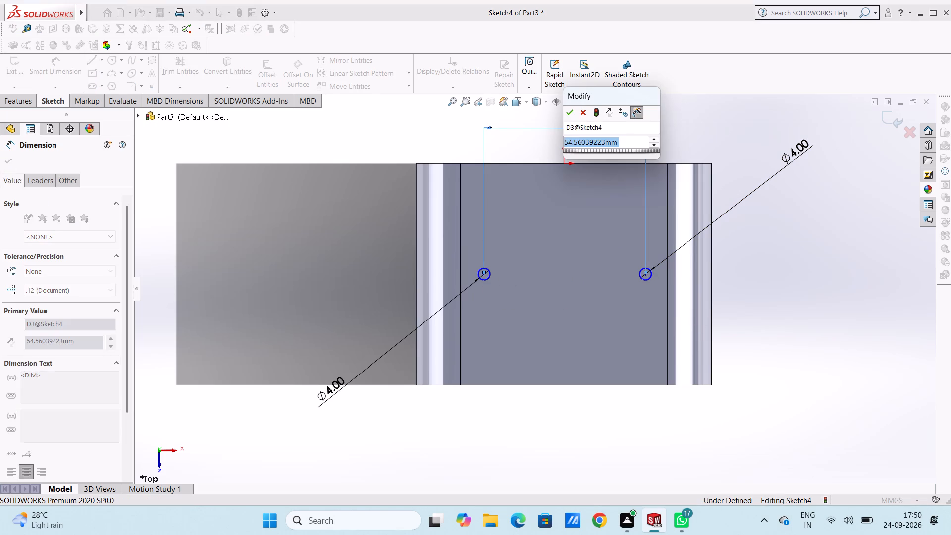
type("50")
key("Return")
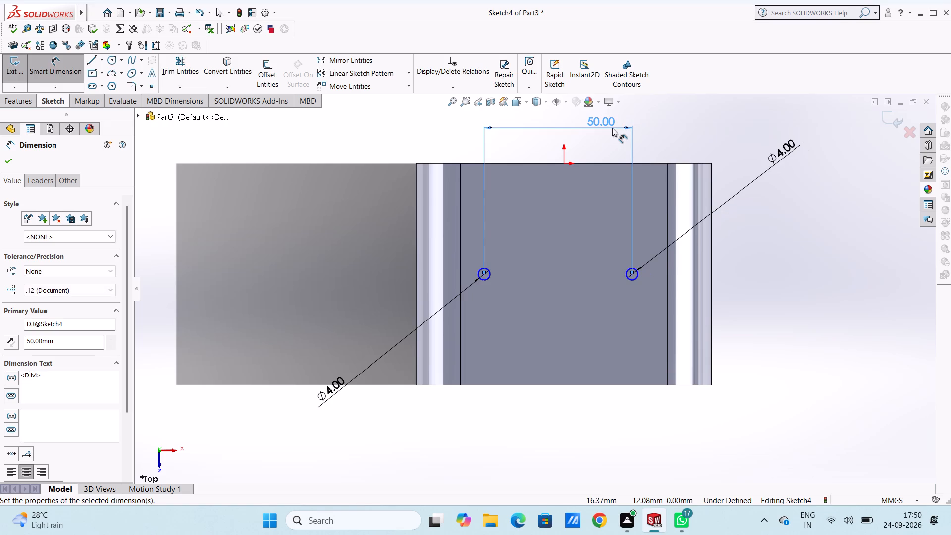
left_click(222, 197)
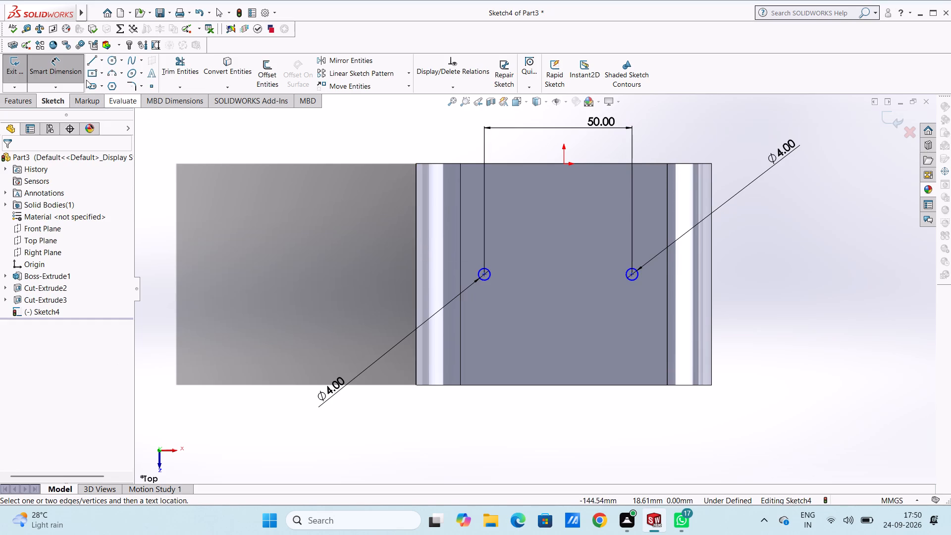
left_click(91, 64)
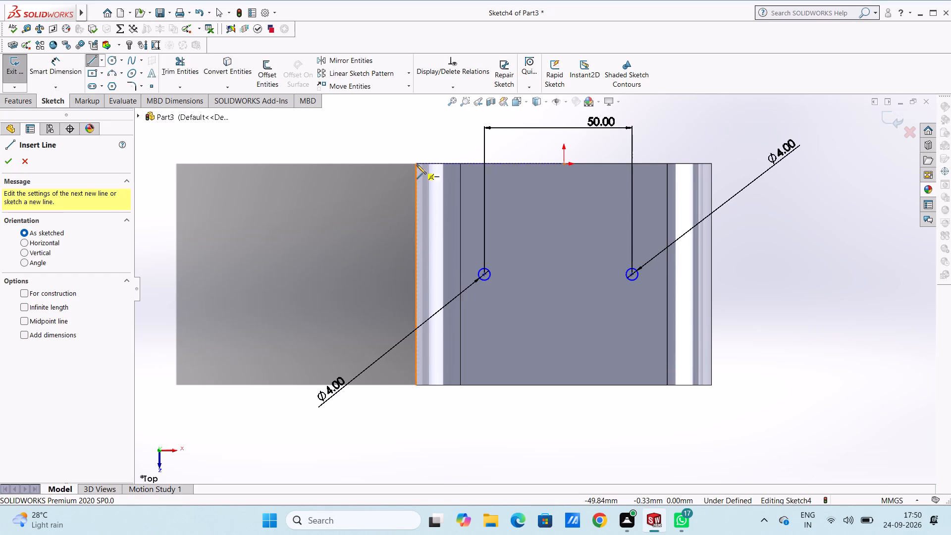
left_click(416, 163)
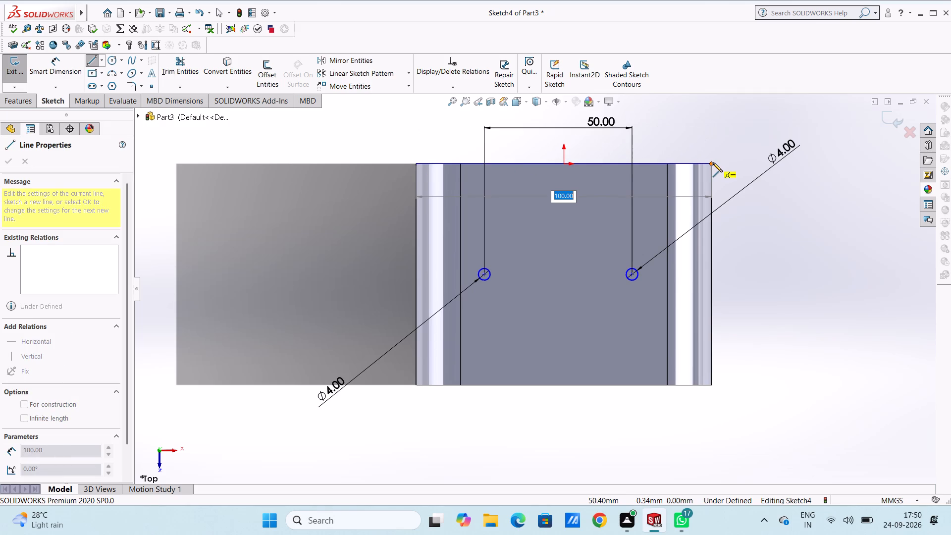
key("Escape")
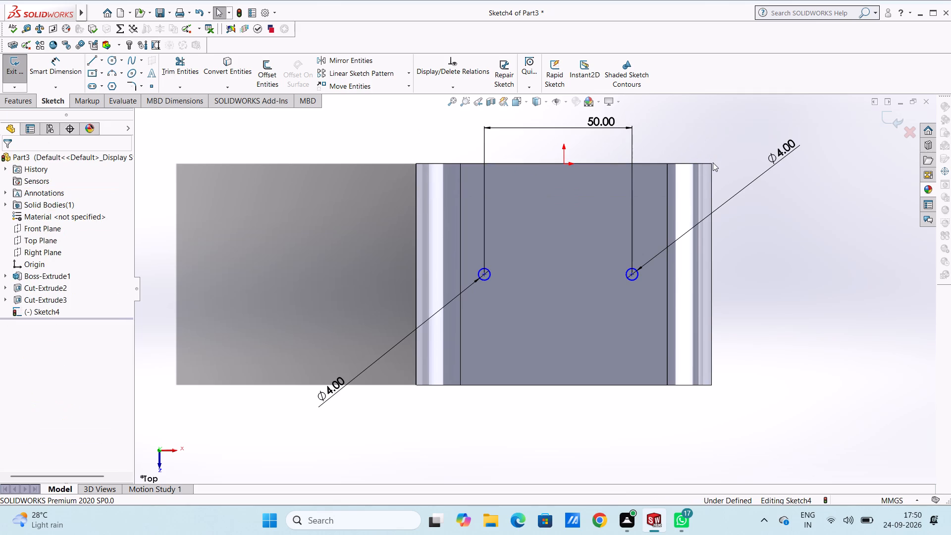
Dimension the centre of the circle on the negative X side 25 mm from the block's nearest outer side edge.
left_click(49, 65)
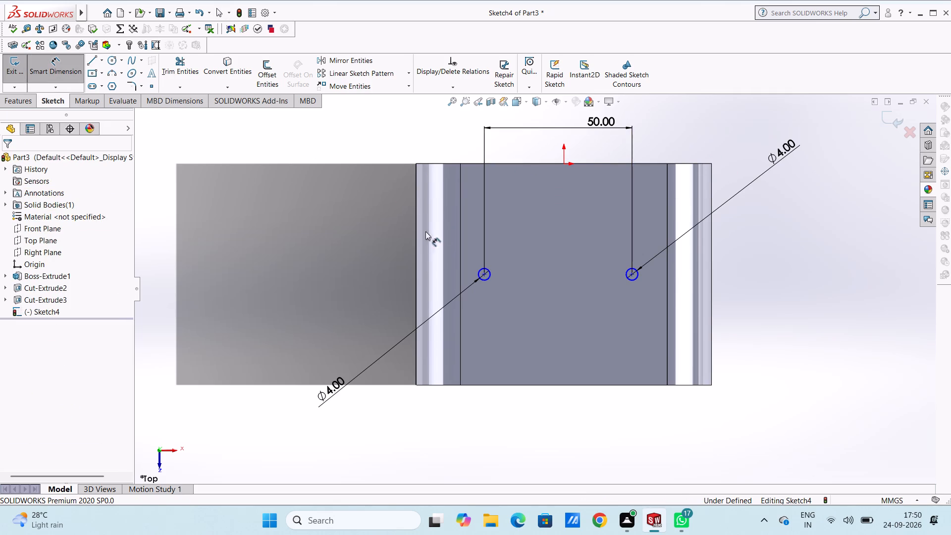
left_click(416, 235)
left_click(485, 274)
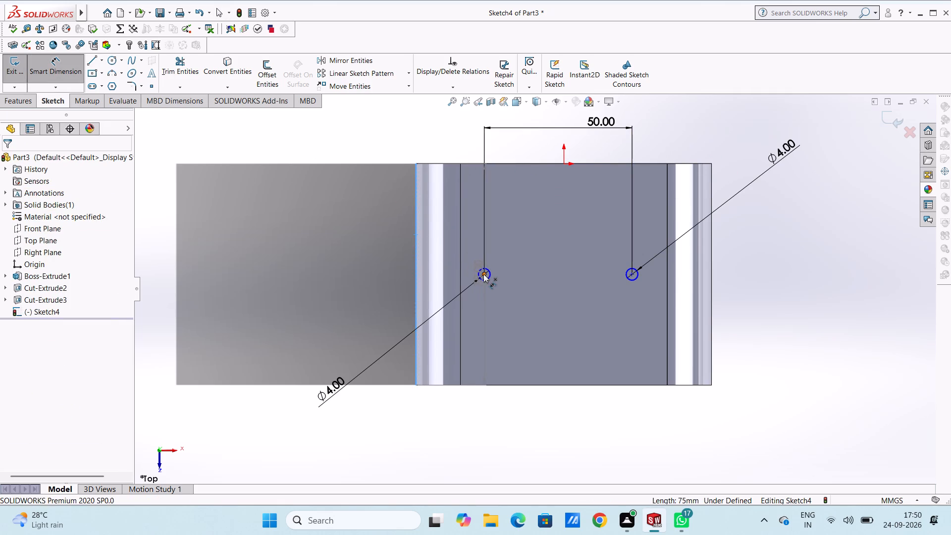
left_click(452, 126)
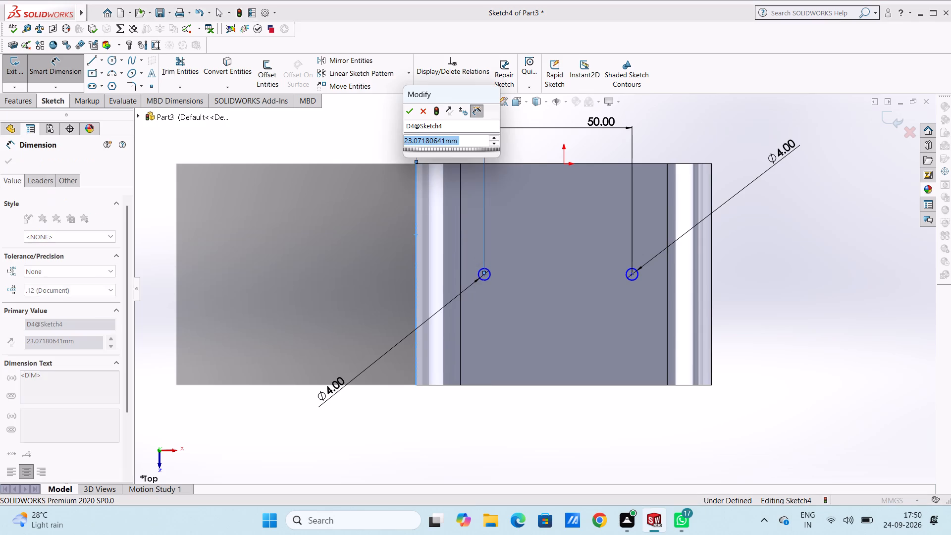
type("25")
key("Return")
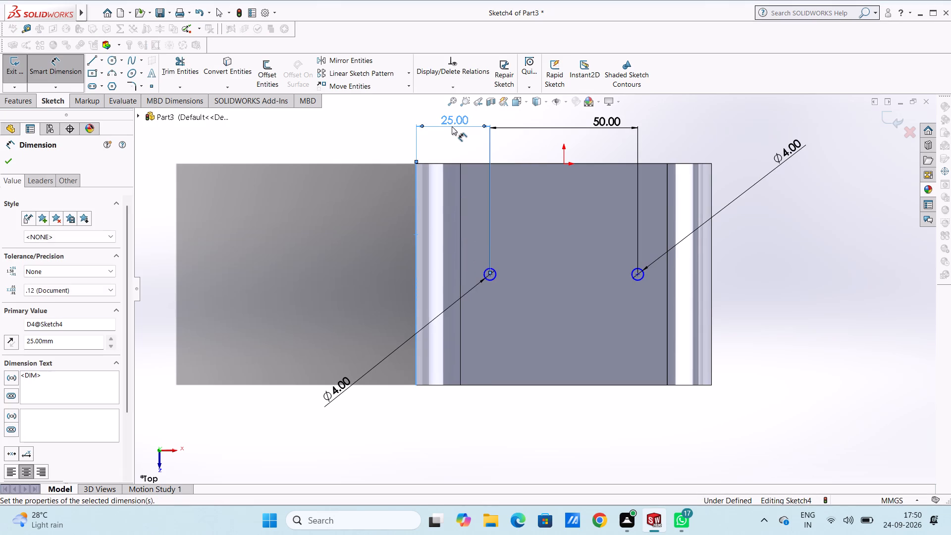
left_click(325, 284)
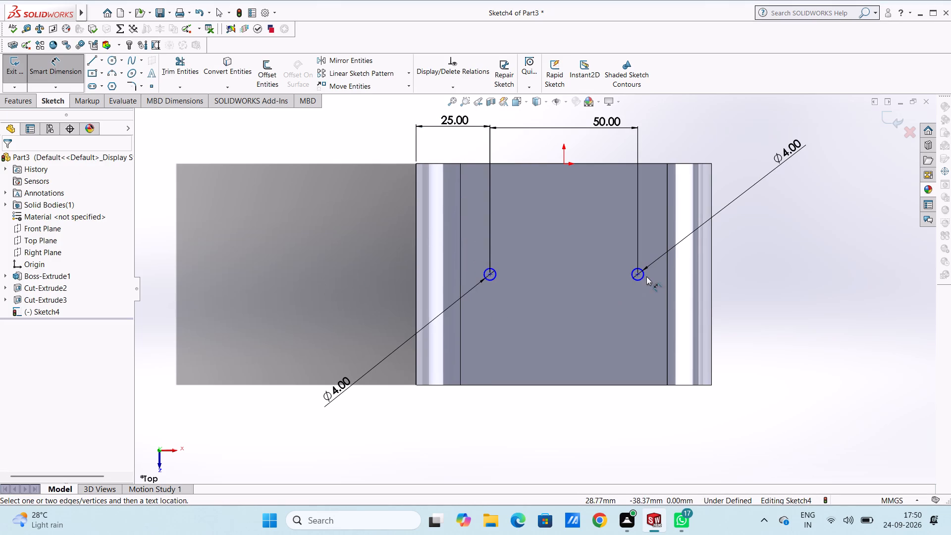
Dimension the centre of the circle on the positive X side 25 mm from the block's nearest outer side edge.
left_click(638, 275)
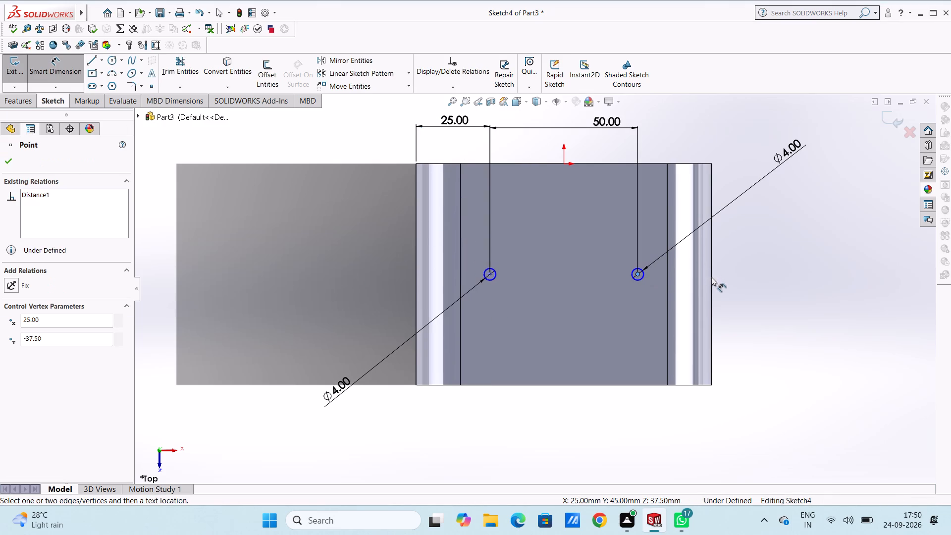
left_click(712, 278)
left_click(687, 133)
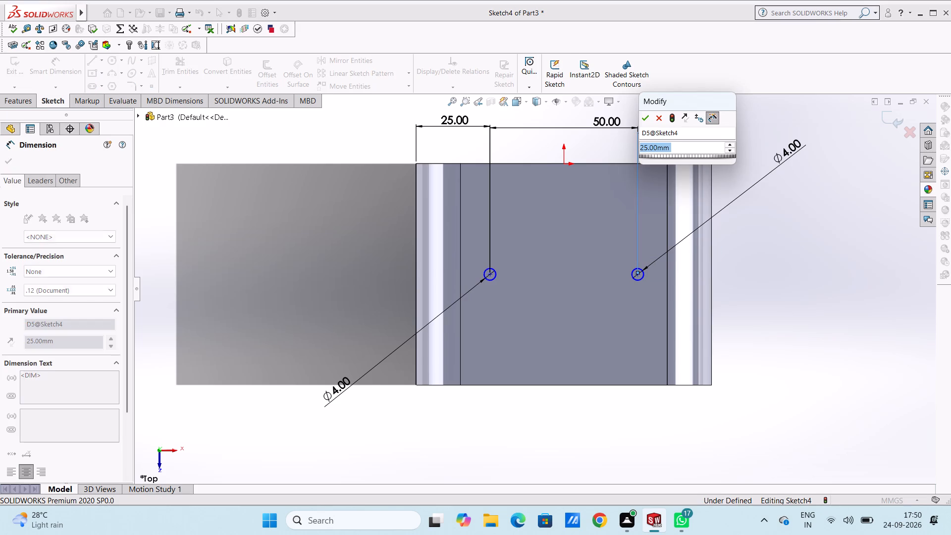
left_click(644, 115)
left_click(618, 144)
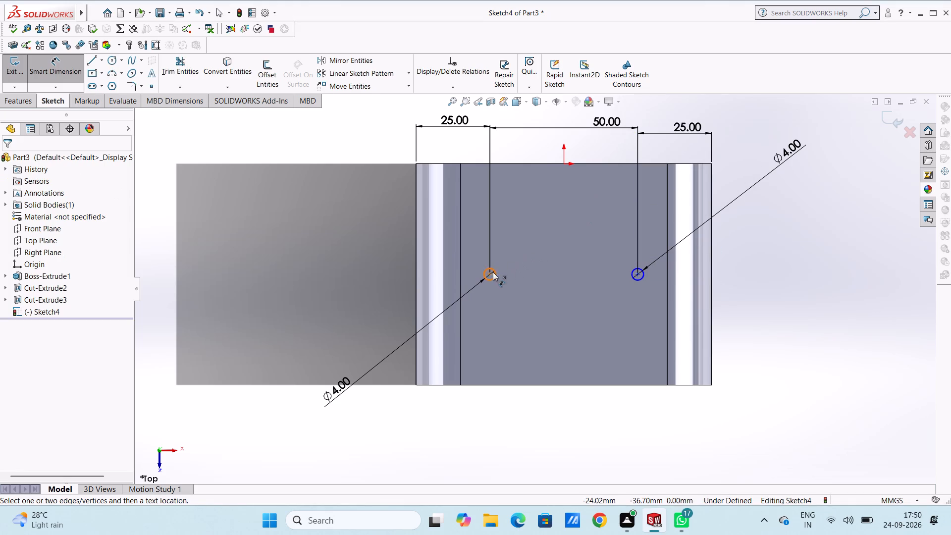
Dimension the centre of the negative X side circle 37.5 mm from the top face's edge at the origin.
left_click_drag(490, 272, 490, 278)
left_click(523, 161)
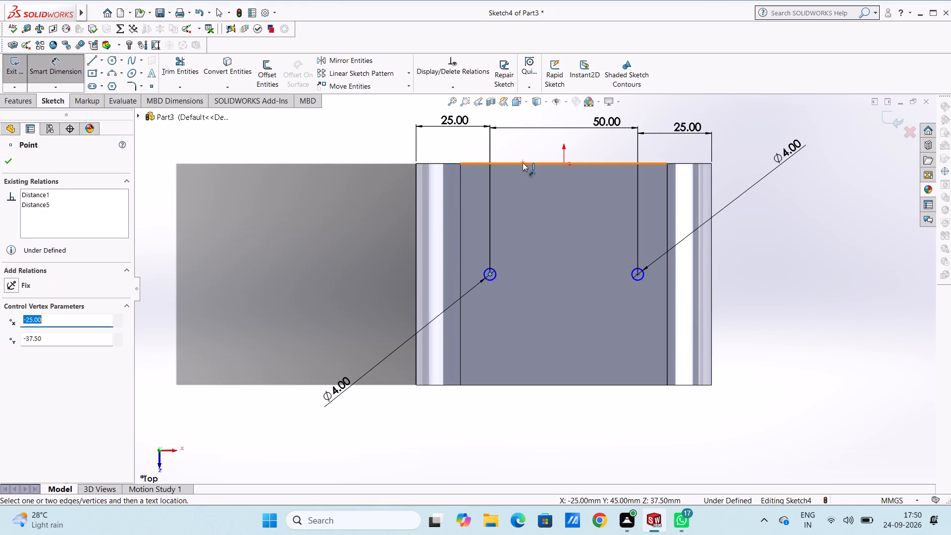
left_click(523, 162)
left_click(317, 173)
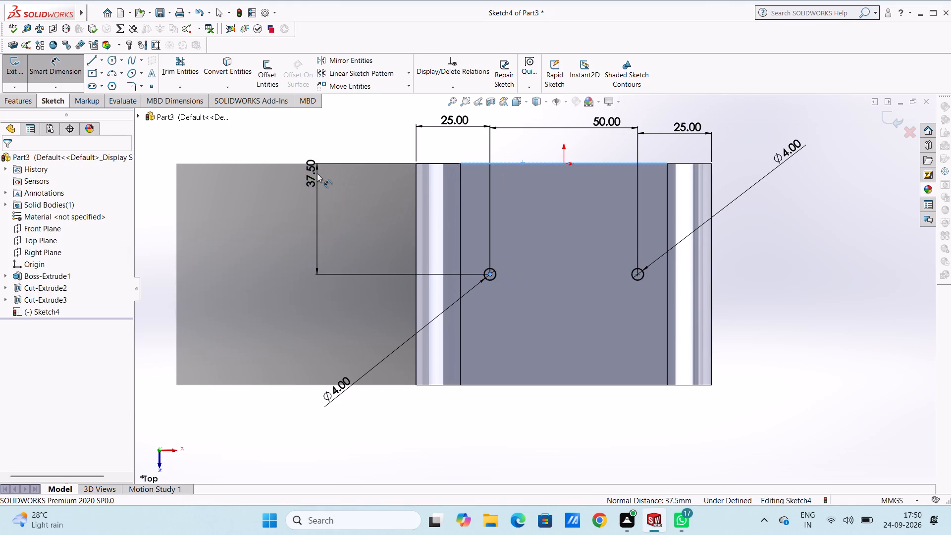
left_click(271, 159)
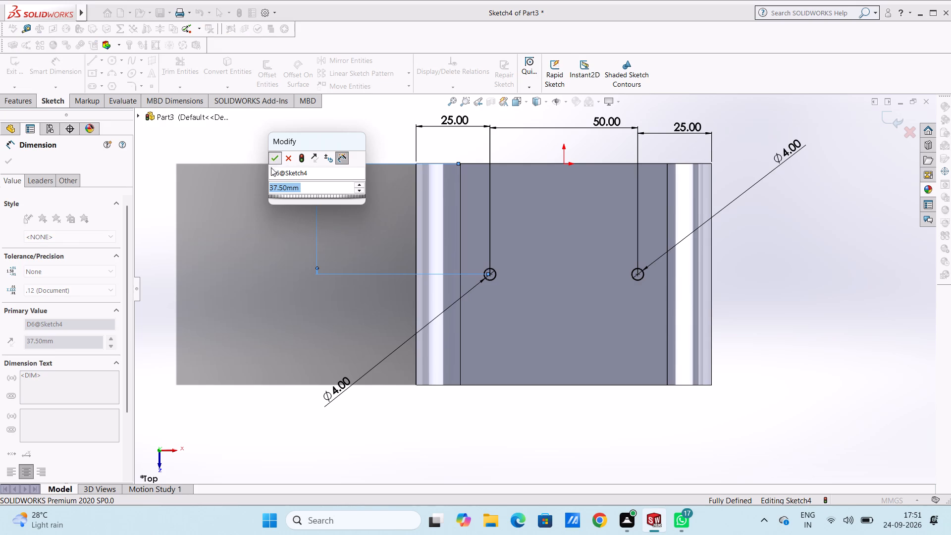
left_click(273, 211)
left_click(44, 69)
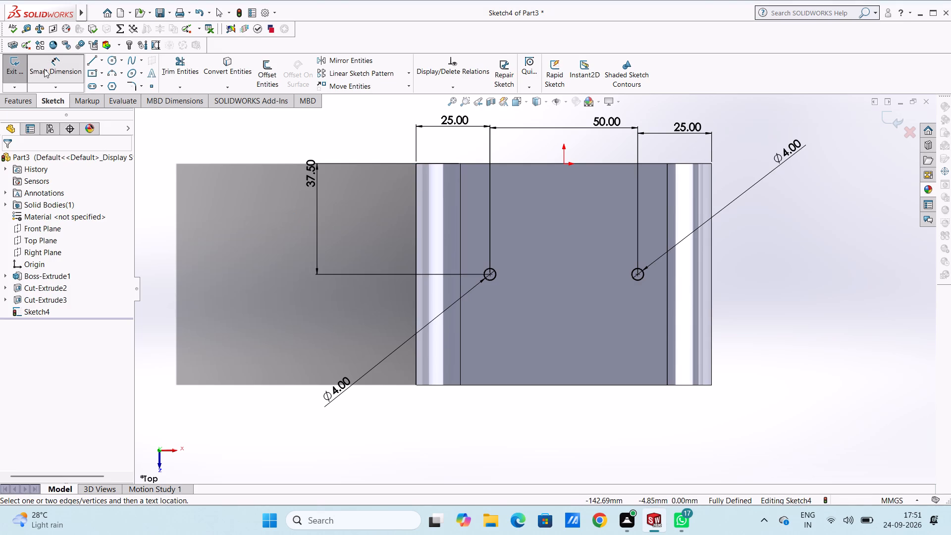
Extrude-cut both 4 mm circles from the top face through the block with a 150 mm blind depth.
left_click(23, 97)
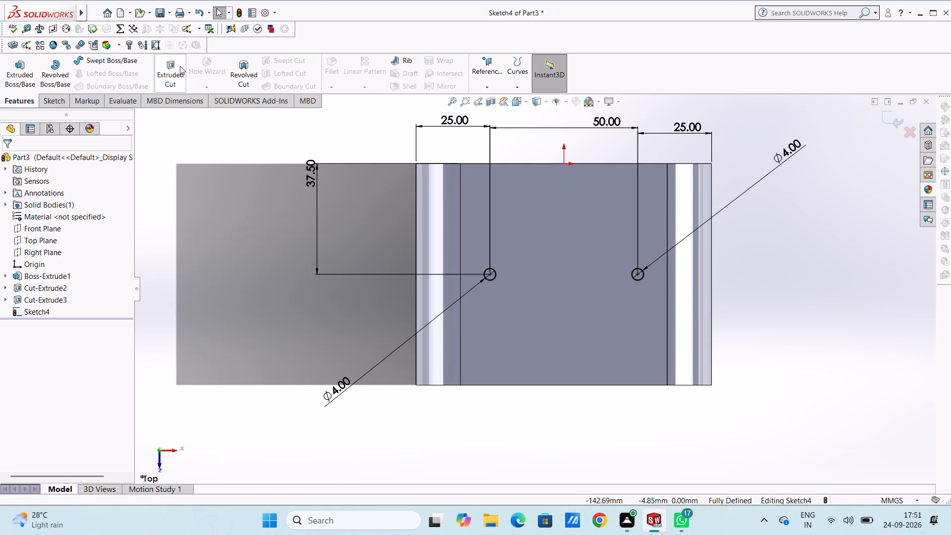
left_click(176, 67)
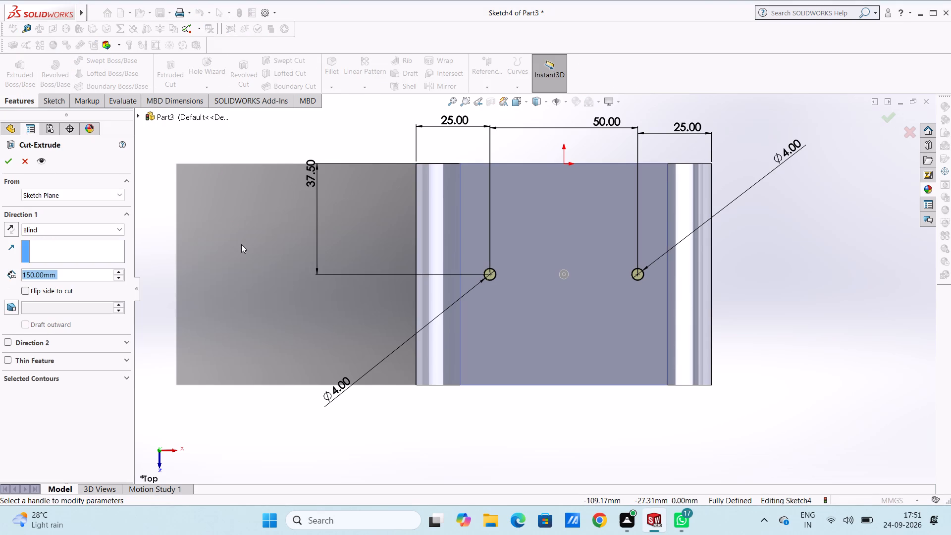
middle_click_drag(276, 177, 250, 260)
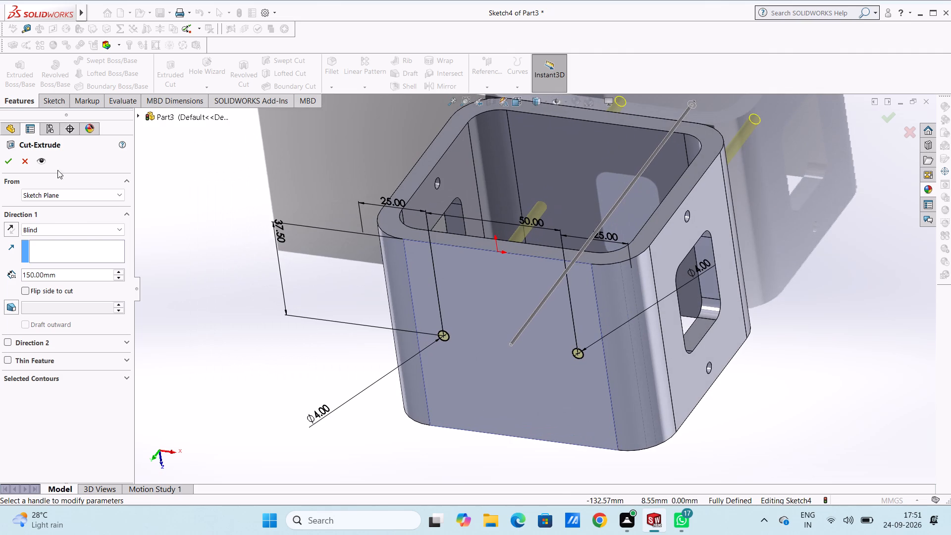
left_click(10, 160)
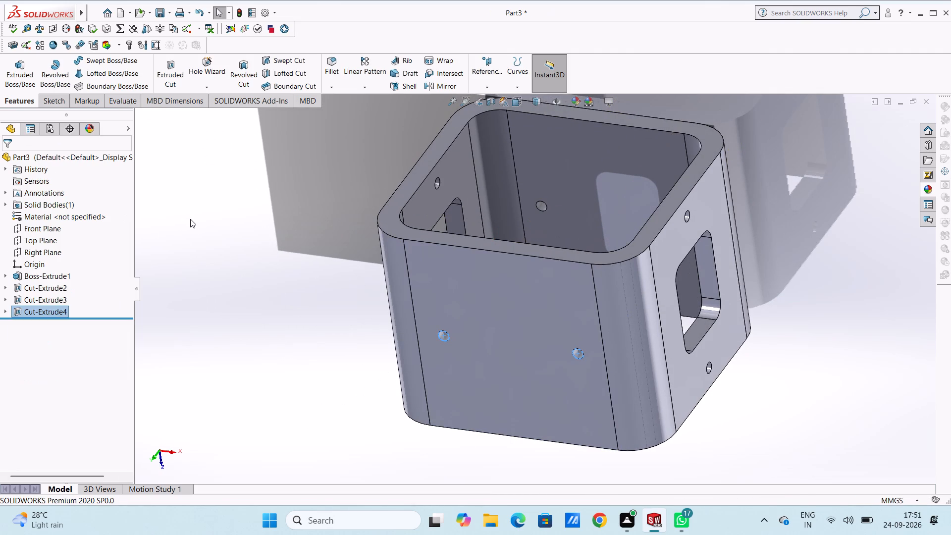
left_click(190, 219)
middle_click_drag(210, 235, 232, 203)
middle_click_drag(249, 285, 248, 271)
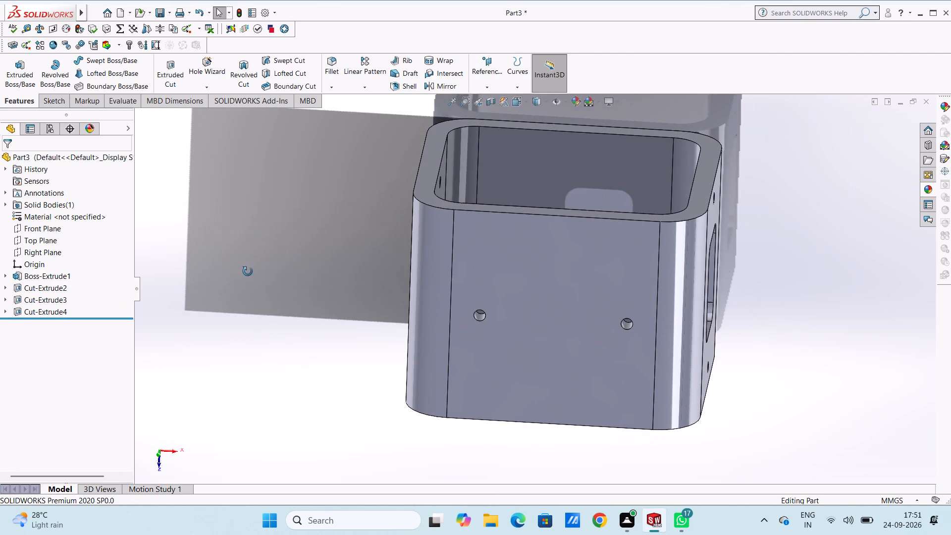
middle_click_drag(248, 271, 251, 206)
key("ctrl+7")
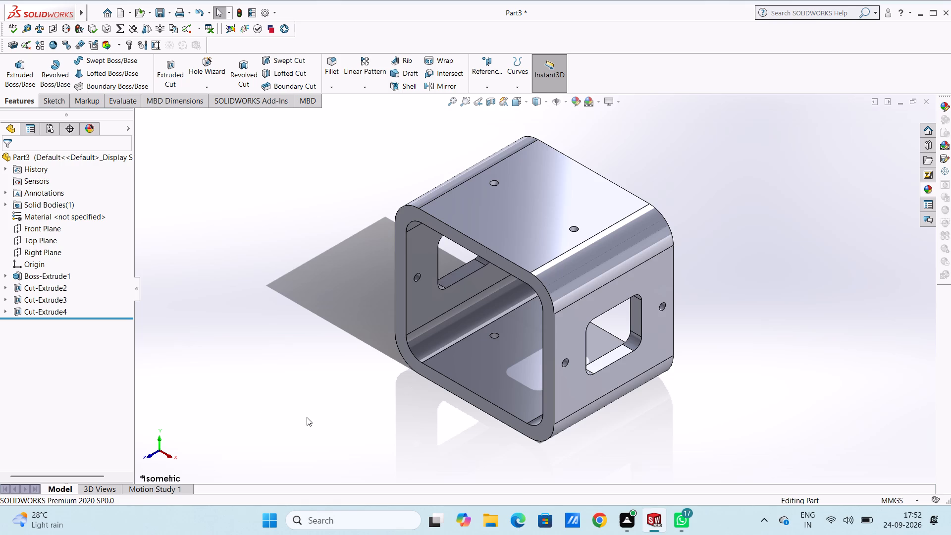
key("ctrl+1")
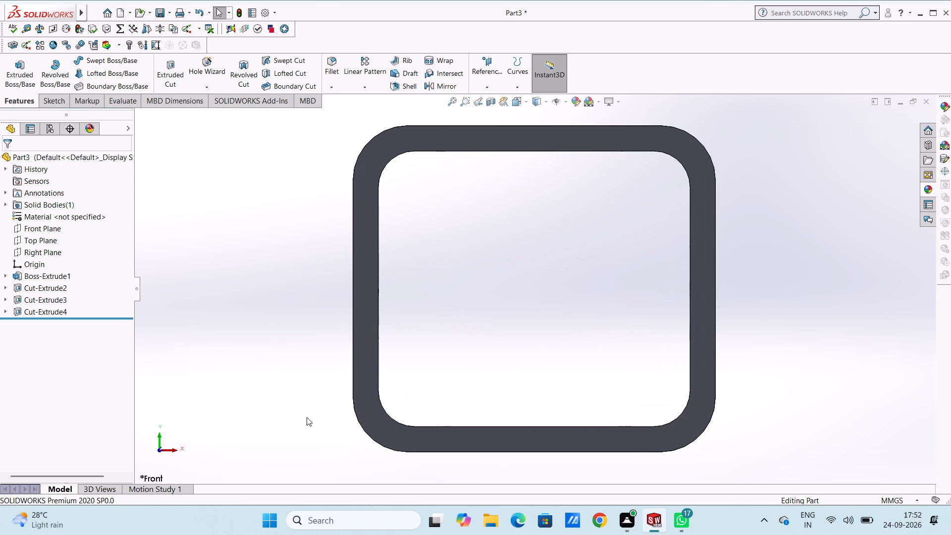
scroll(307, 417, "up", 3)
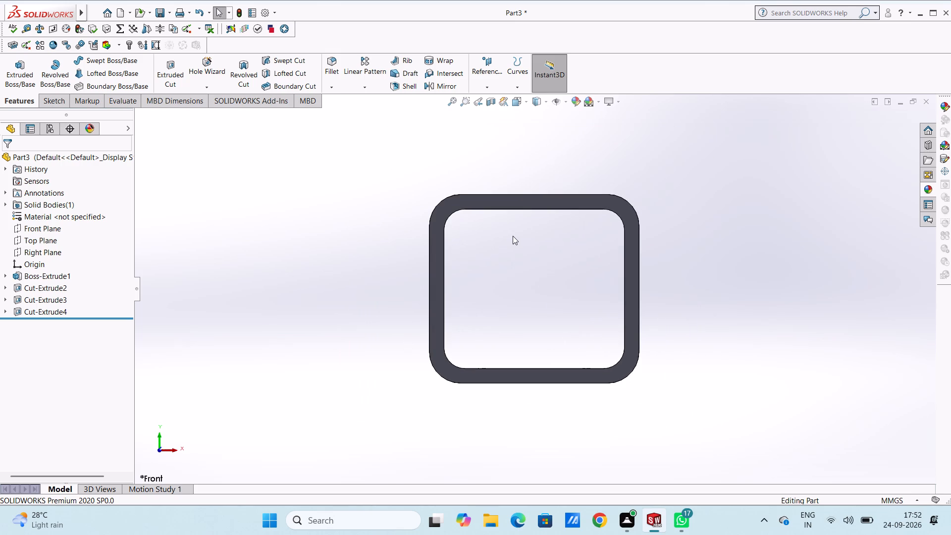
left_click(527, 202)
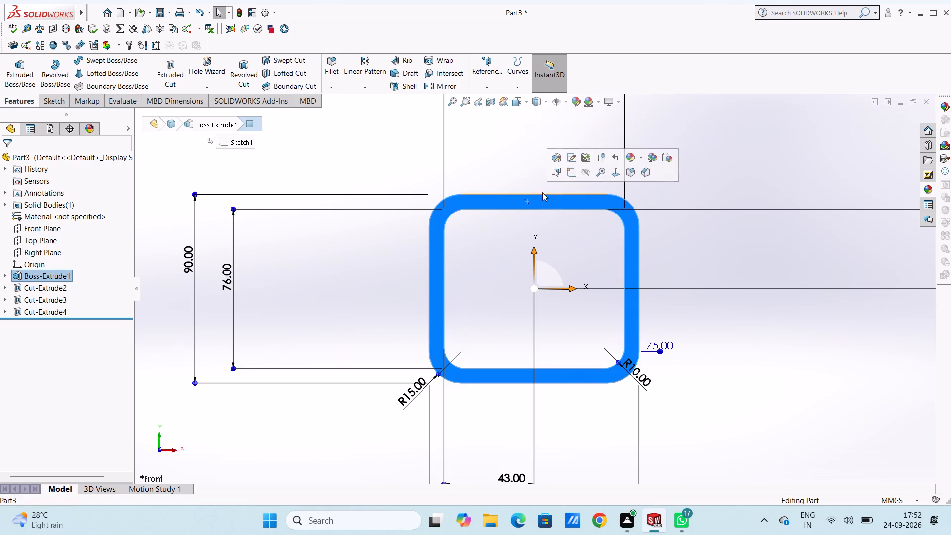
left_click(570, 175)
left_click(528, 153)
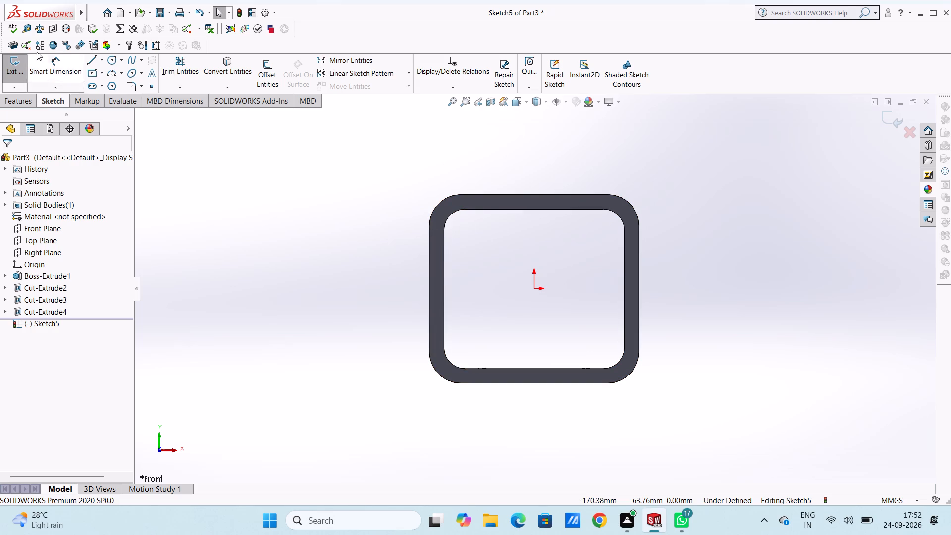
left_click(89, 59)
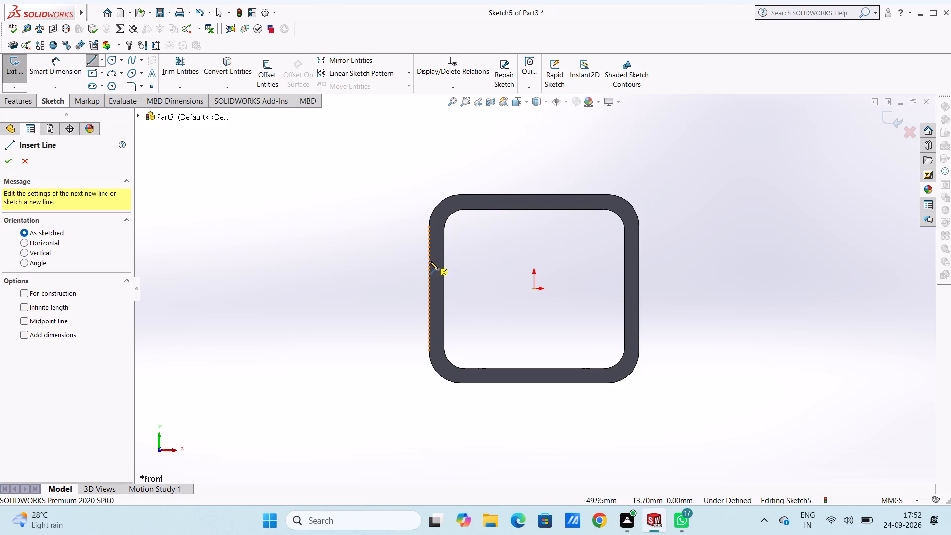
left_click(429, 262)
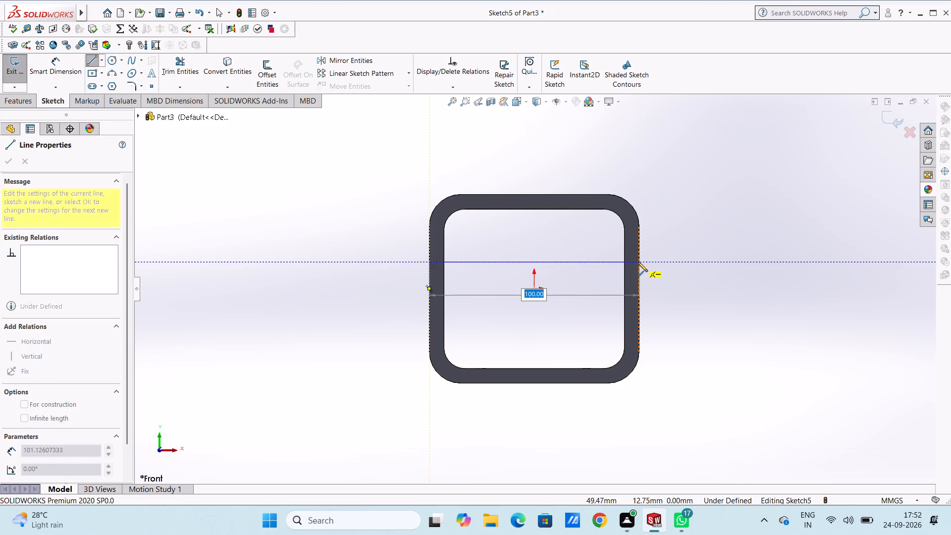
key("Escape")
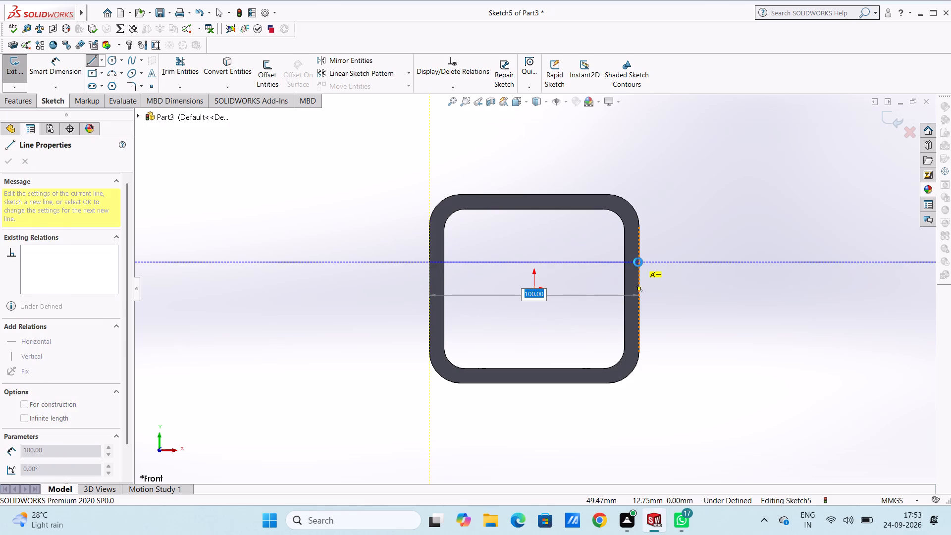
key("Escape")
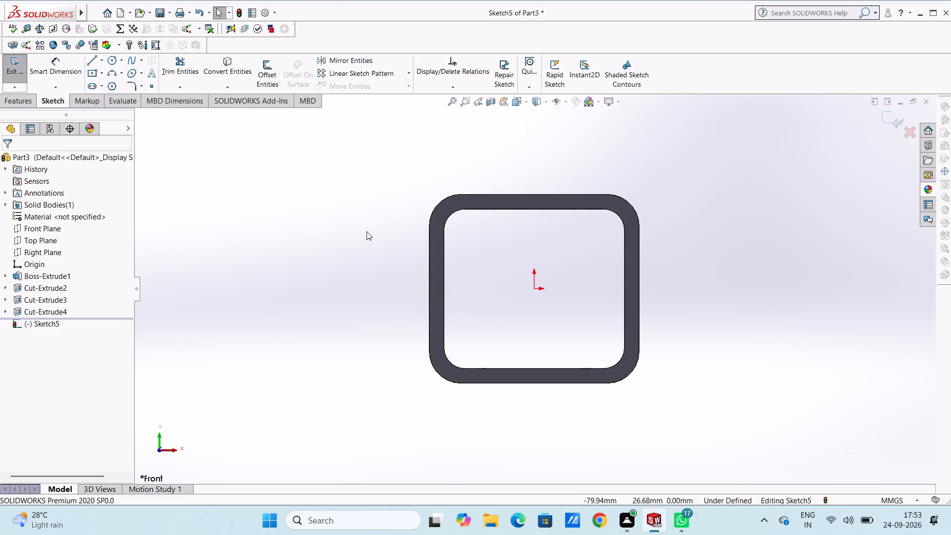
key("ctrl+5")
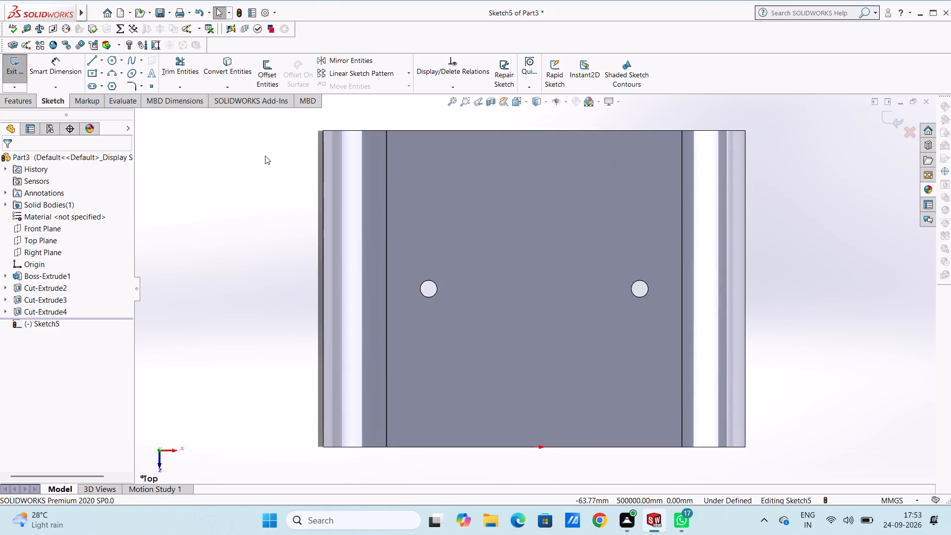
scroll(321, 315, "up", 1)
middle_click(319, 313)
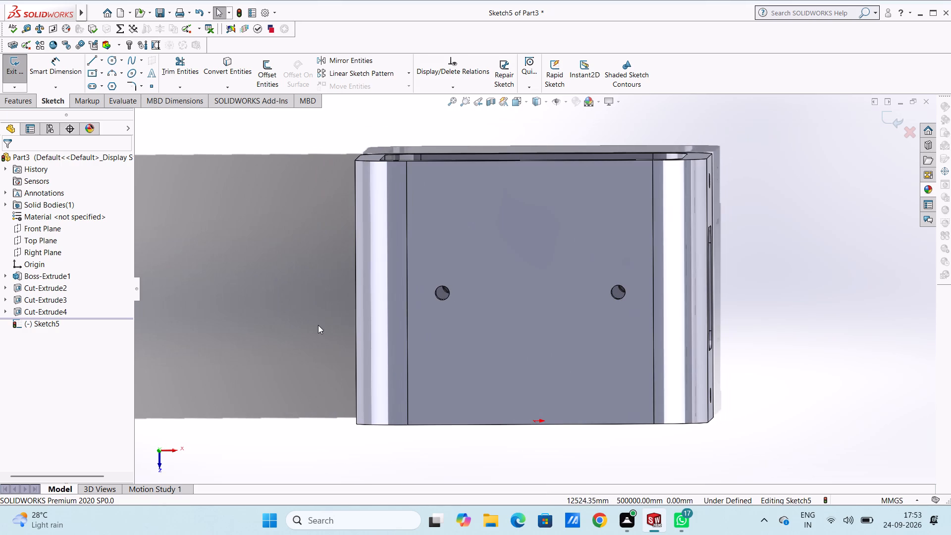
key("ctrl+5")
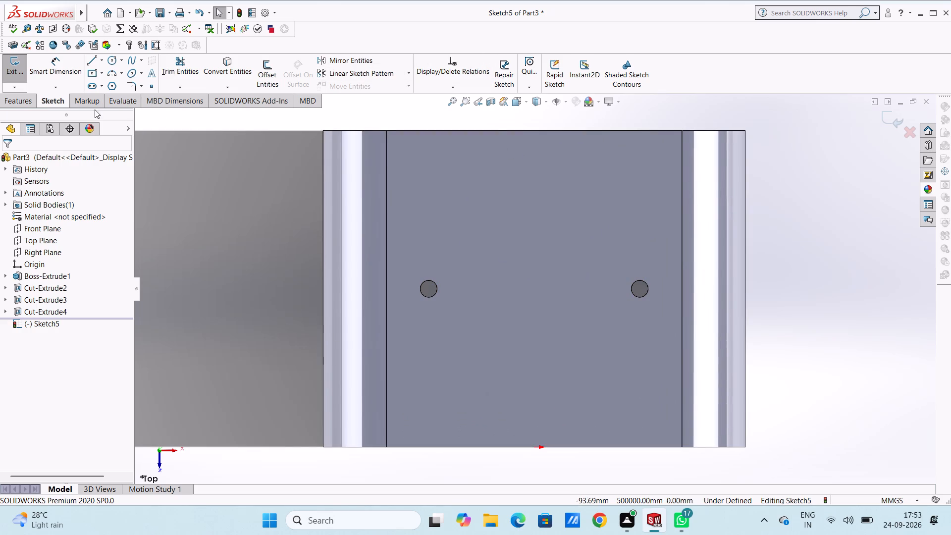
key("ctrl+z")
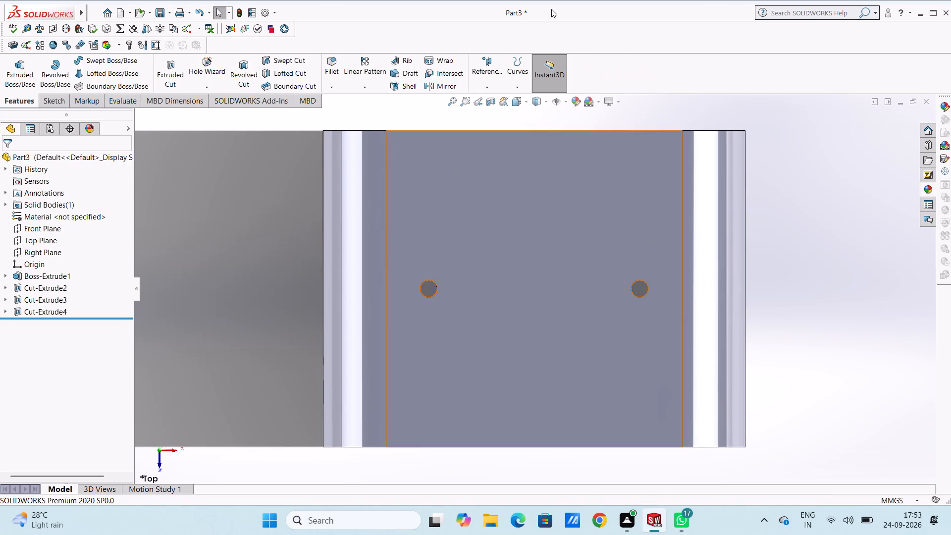
Create a reference plane offset 20 mm from the Right Plane towards positive X.
left_click(488, 63)
left_click(488, 97)
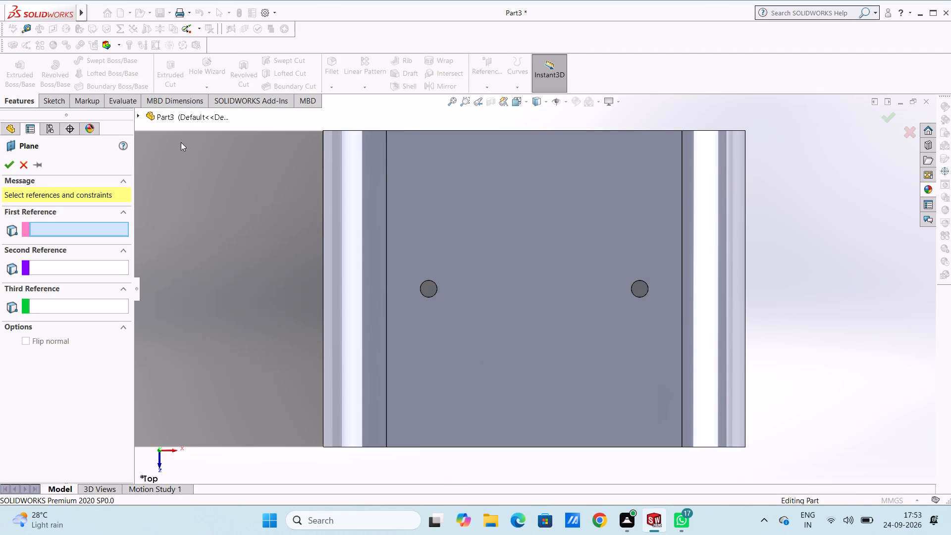
left_click(190, 113)
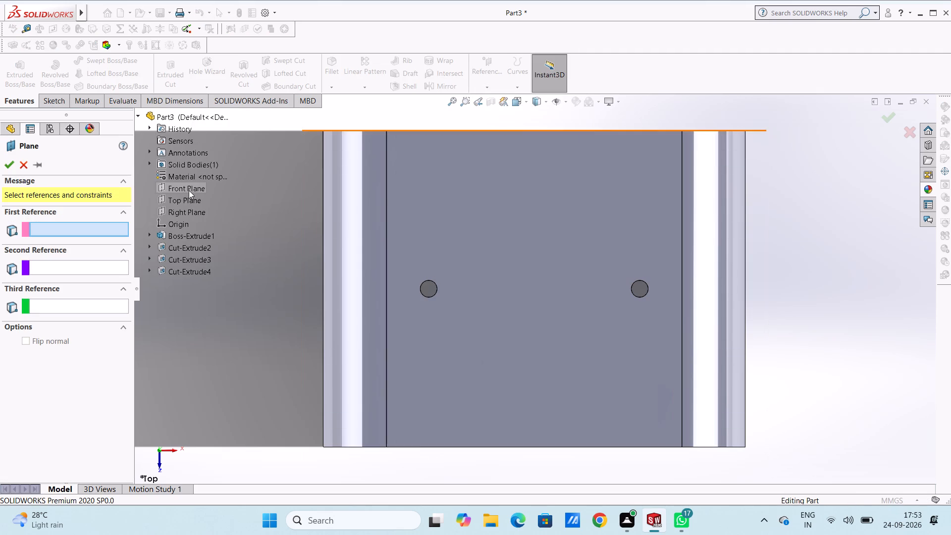
left_click(190, 212)
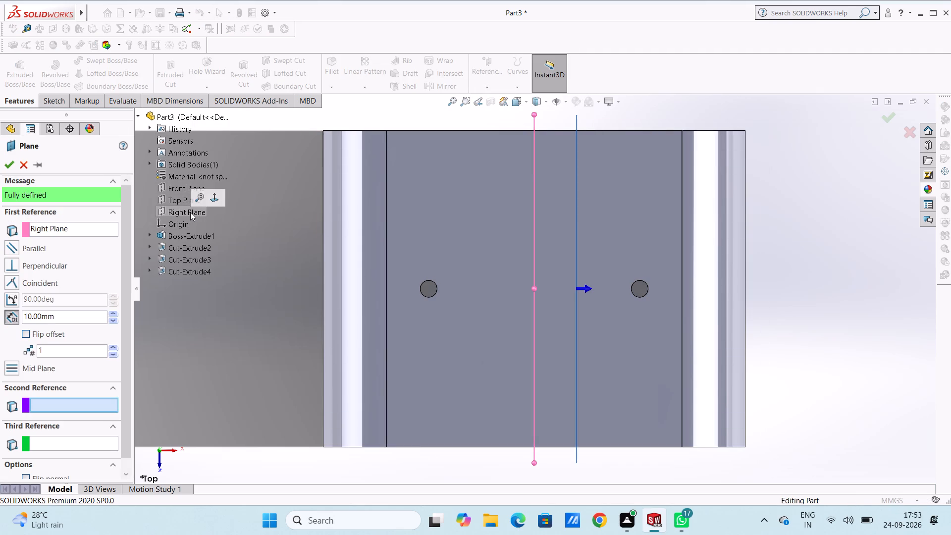
double_click(86, 318)
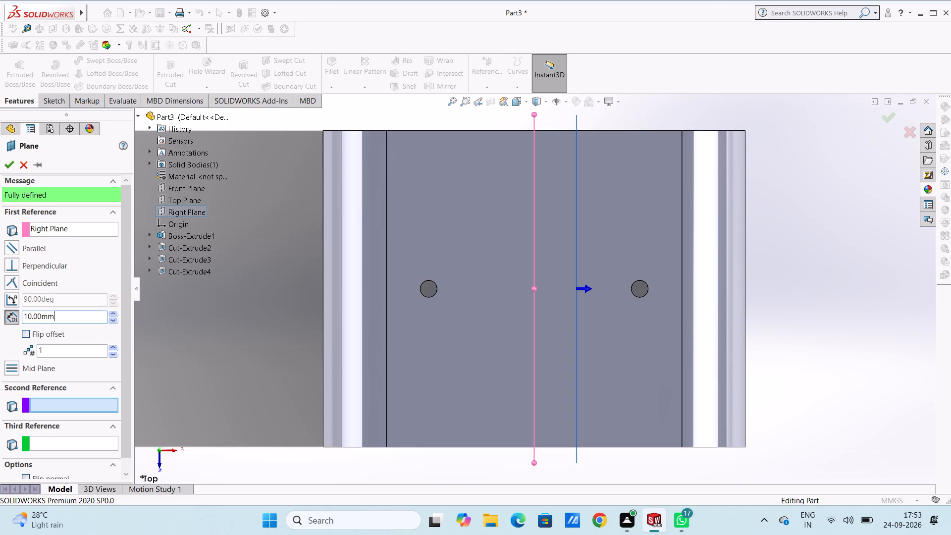
key("0")
key("Return")
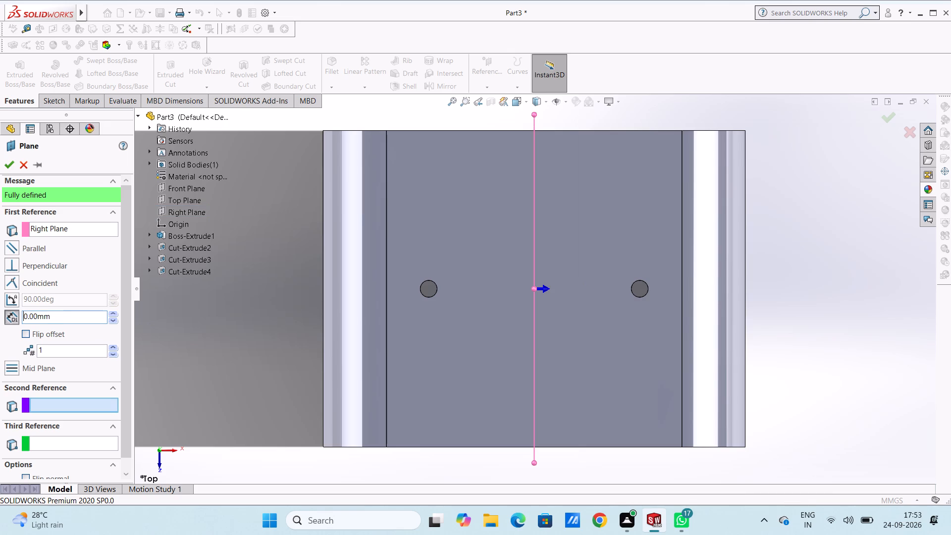
double_click(84, 318)
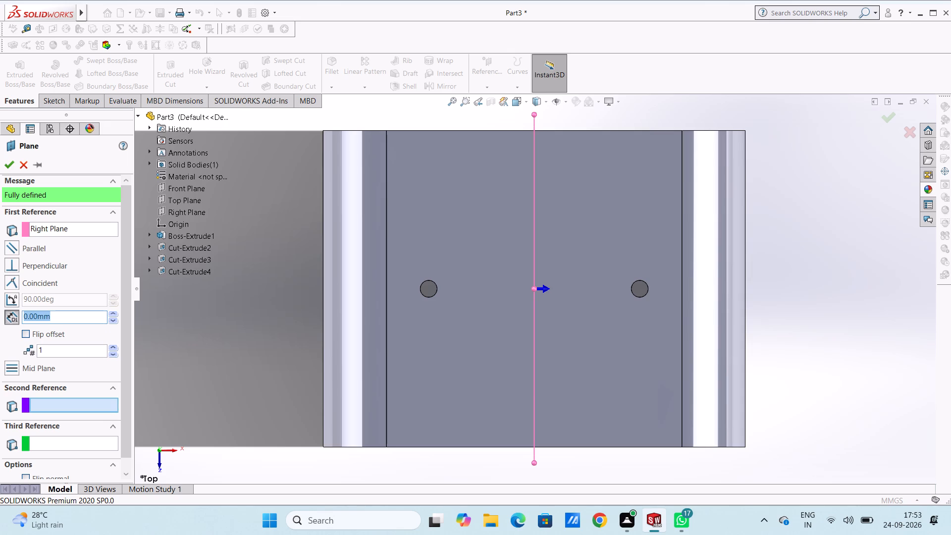
type("20")
key("Return")
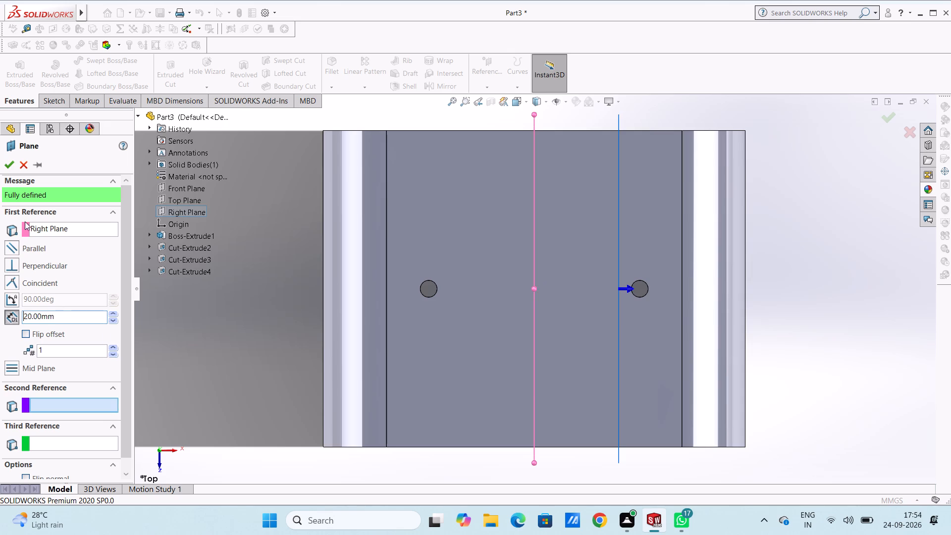
left_click(13, 165)
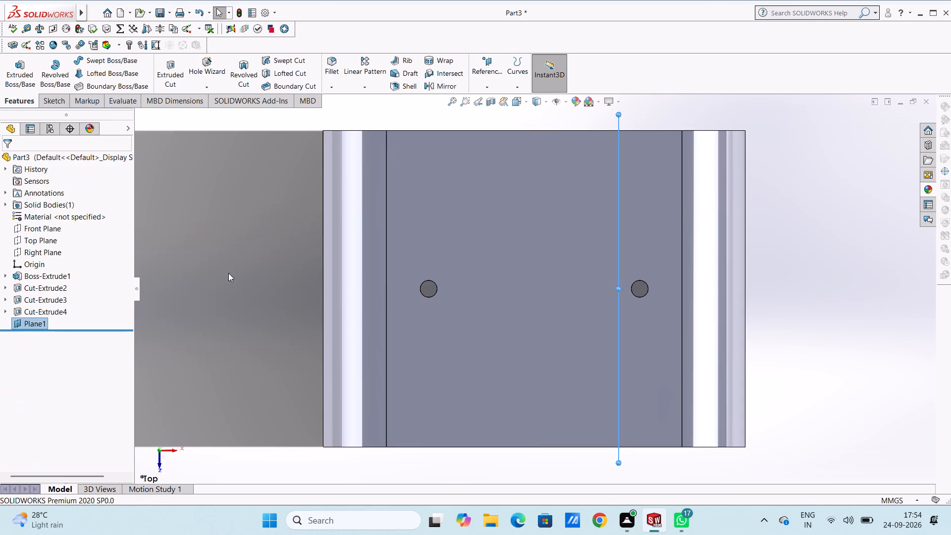
left_click(229, 273)
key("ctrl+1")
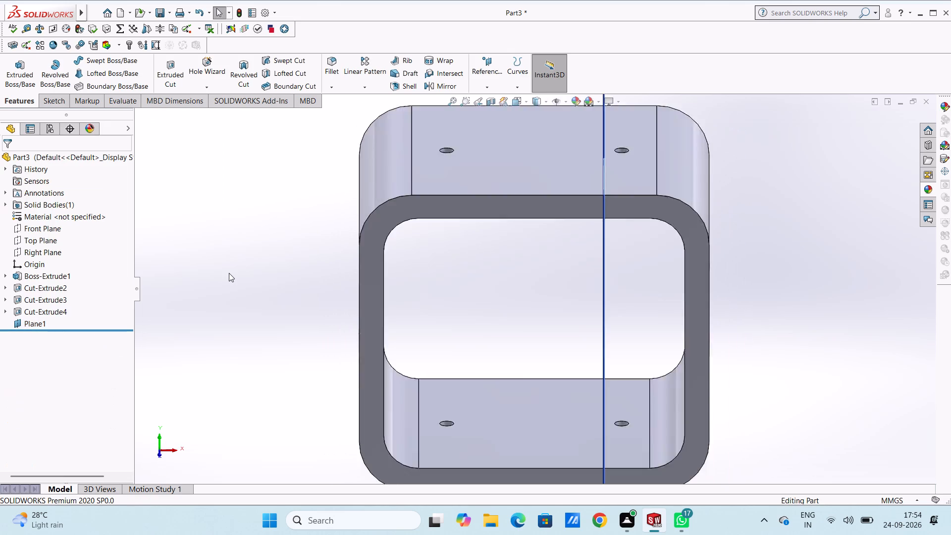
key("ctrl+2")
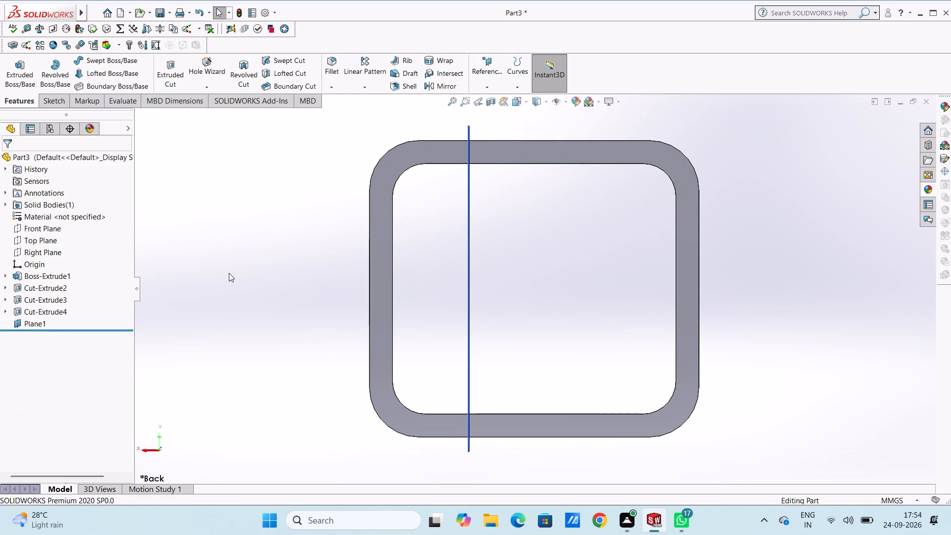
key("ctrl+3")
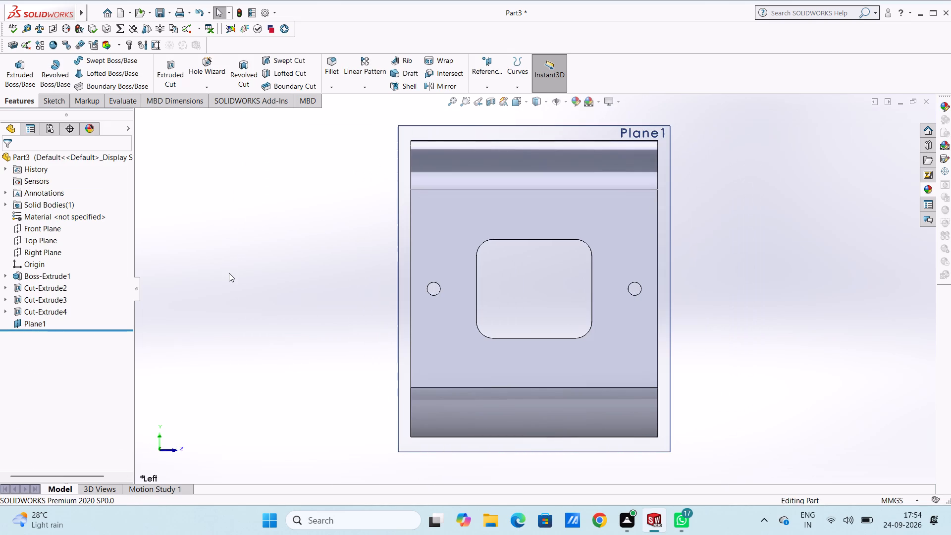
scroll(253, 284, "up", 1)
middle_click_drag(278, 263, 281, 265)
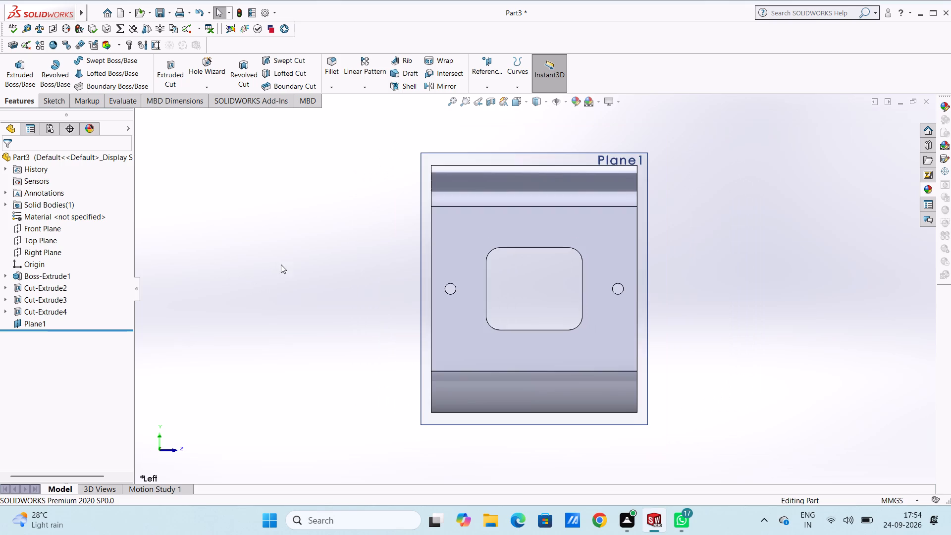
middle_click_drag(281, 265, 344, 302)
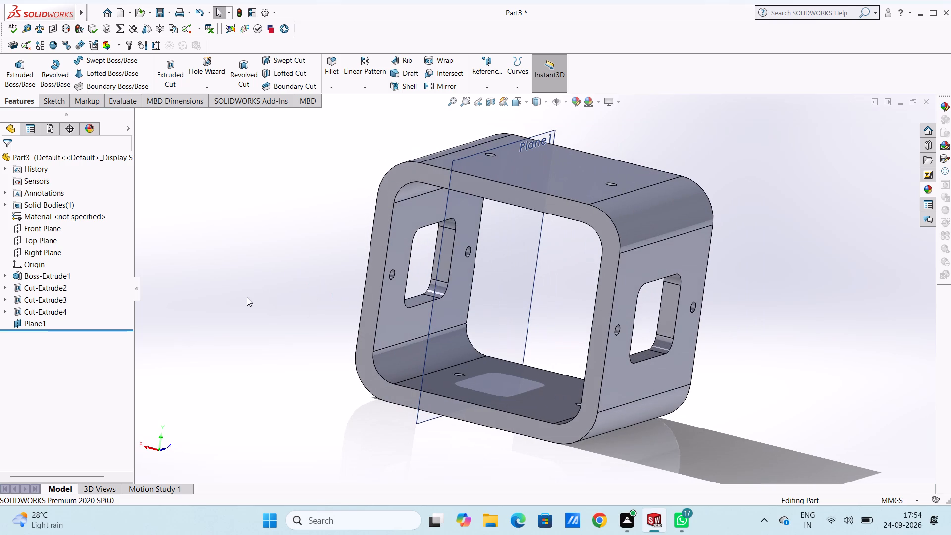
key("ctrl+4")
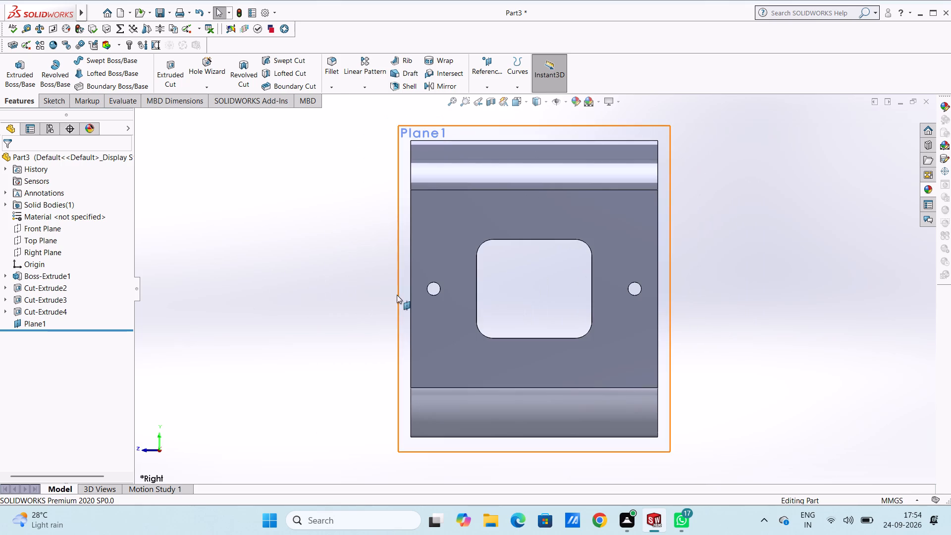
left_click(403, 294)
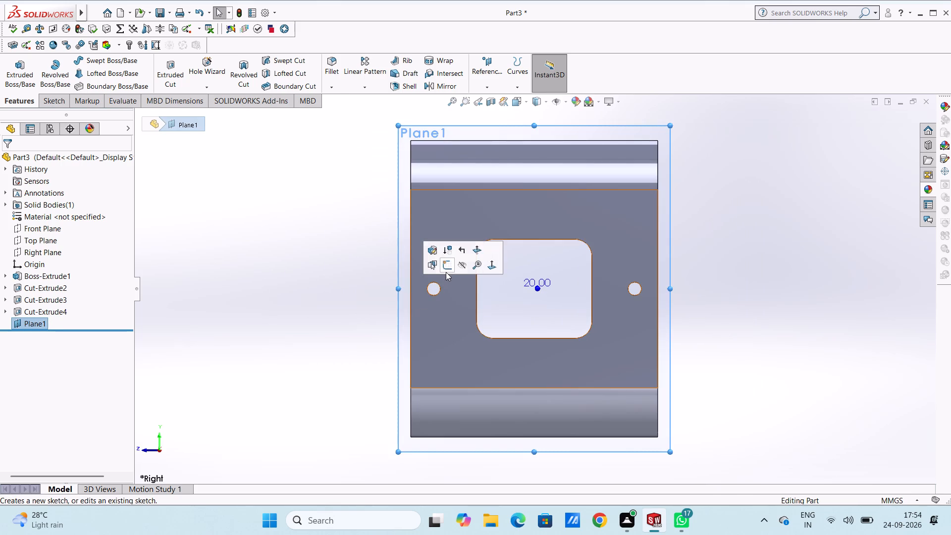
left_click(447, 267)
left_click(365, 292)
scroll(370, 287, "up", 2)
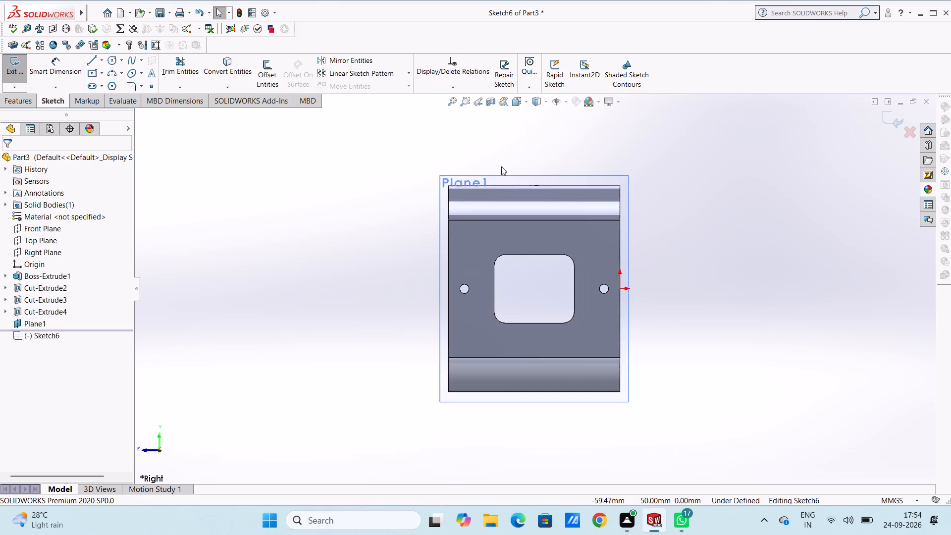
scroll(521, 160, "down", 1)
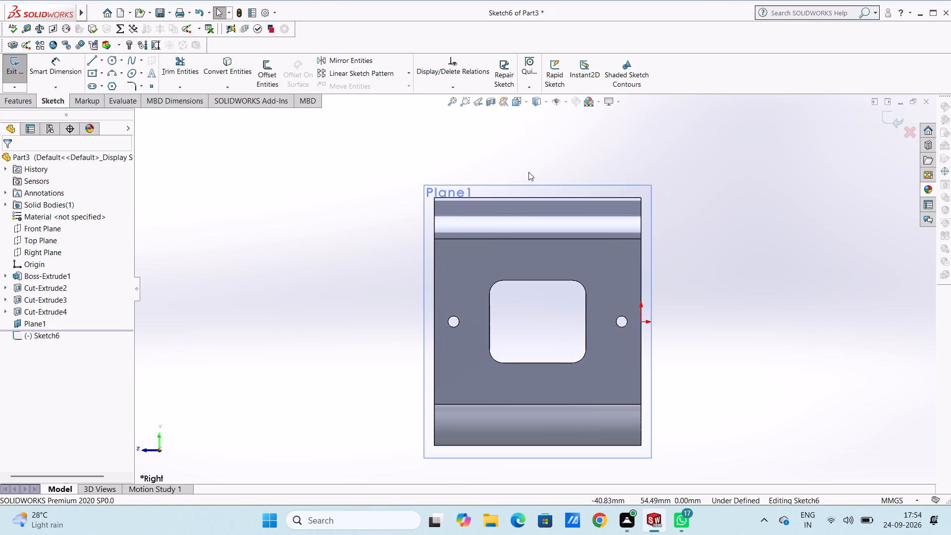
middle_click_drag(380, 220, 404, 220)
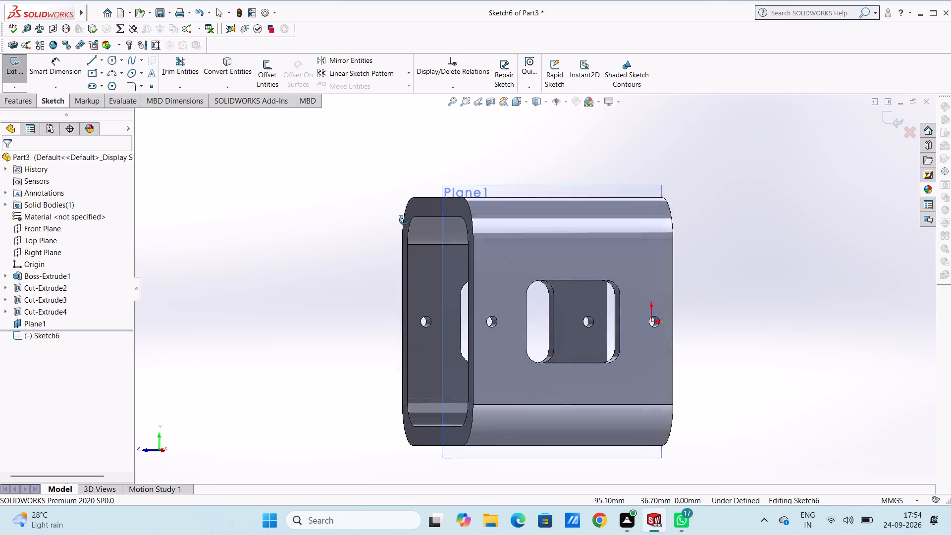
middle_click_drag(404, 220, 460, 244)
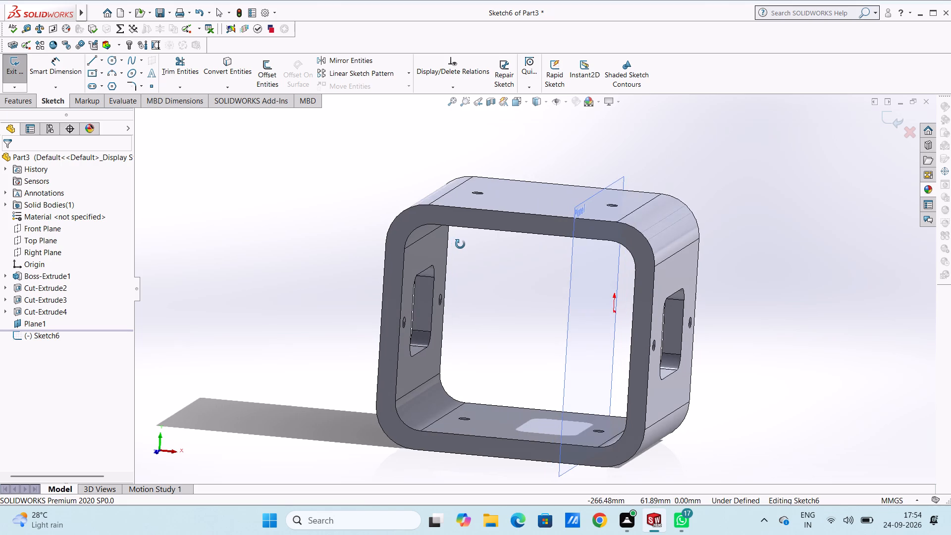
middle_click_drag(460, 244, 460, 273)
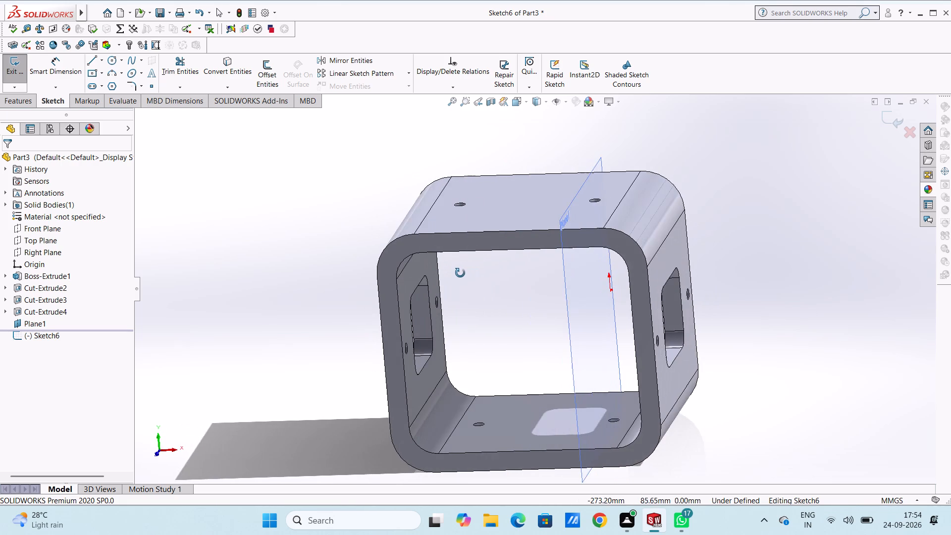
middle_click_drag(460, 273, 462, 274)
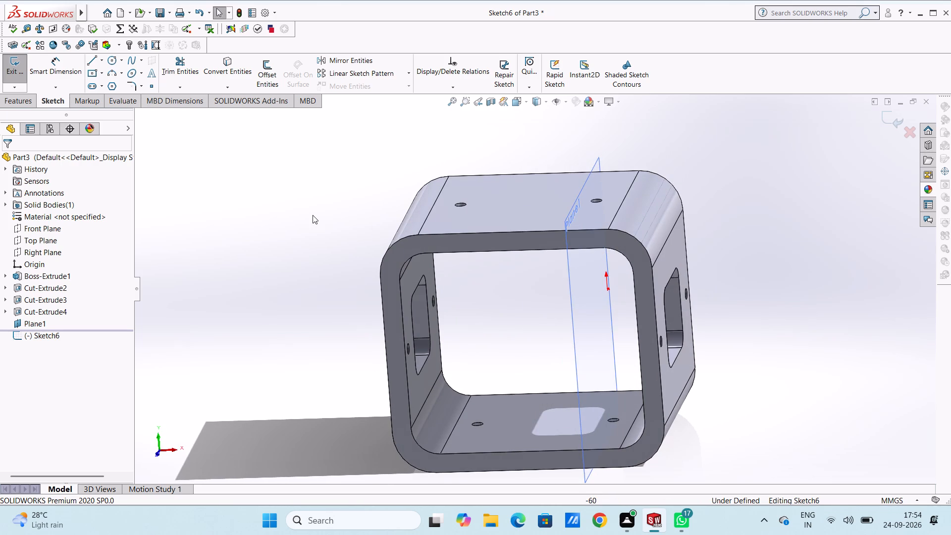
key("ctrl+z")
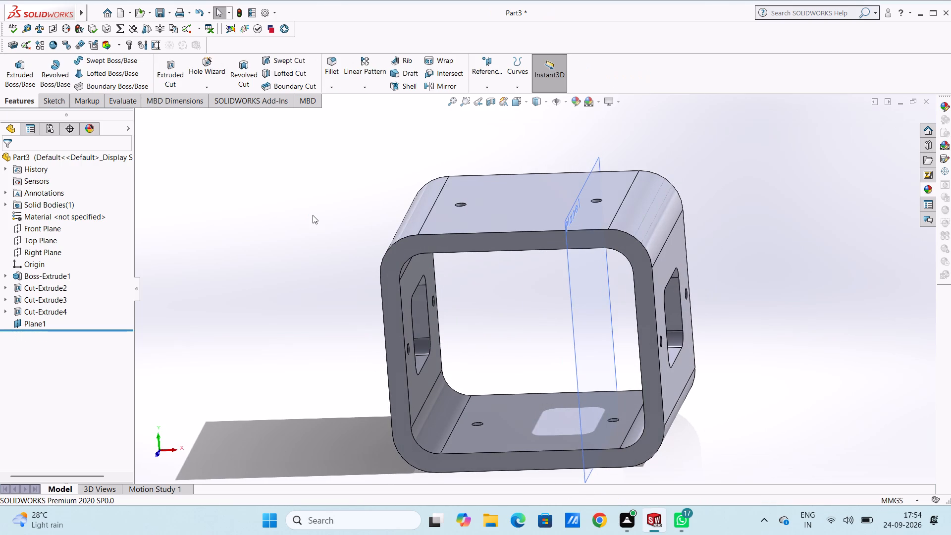
Undo the creation of the reference plane offset from the Right Plane.
key("ctrl+z")
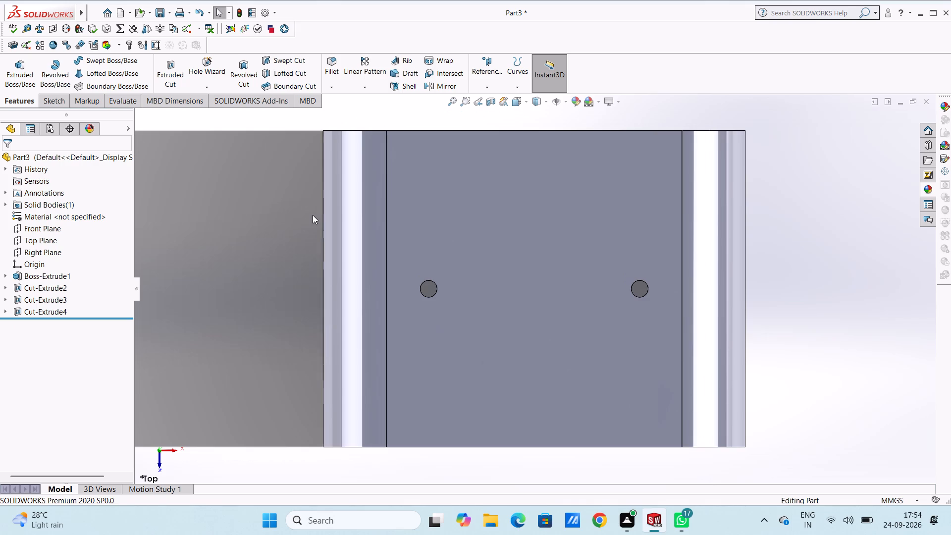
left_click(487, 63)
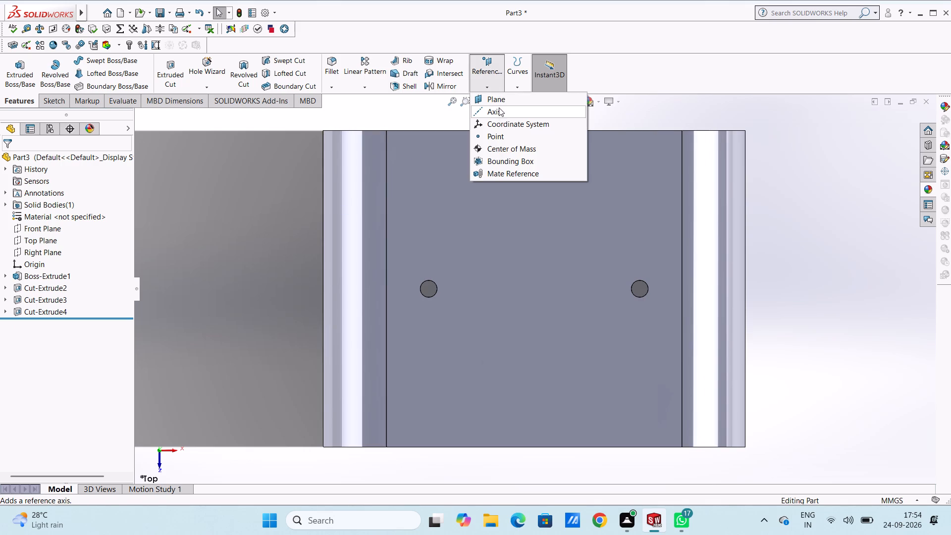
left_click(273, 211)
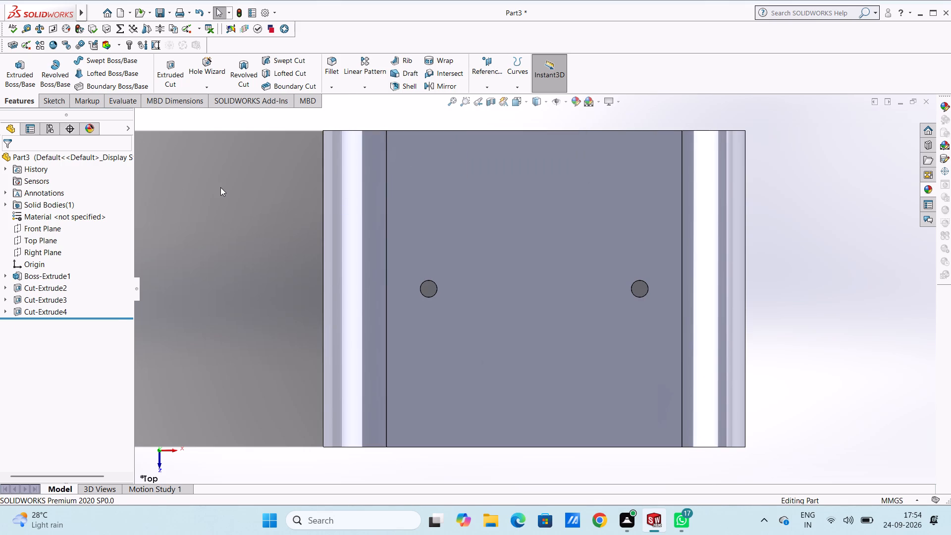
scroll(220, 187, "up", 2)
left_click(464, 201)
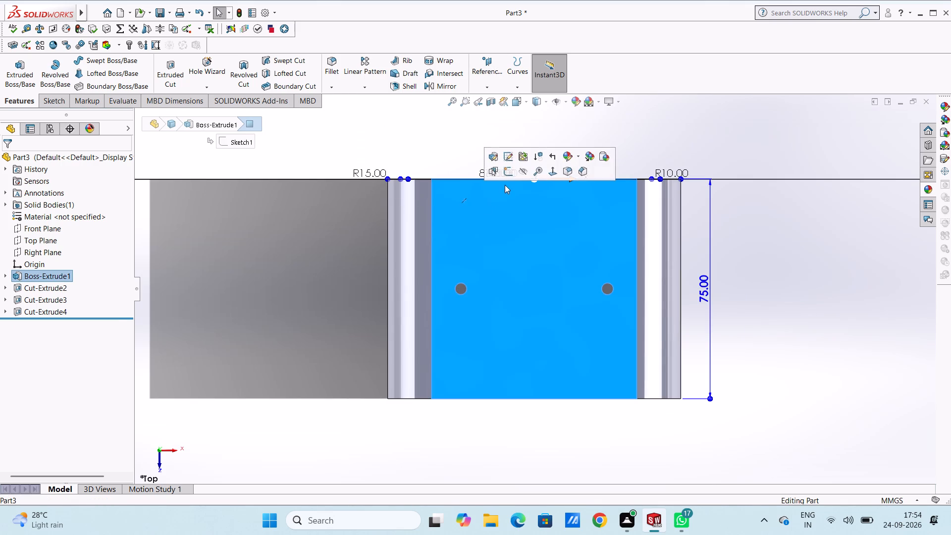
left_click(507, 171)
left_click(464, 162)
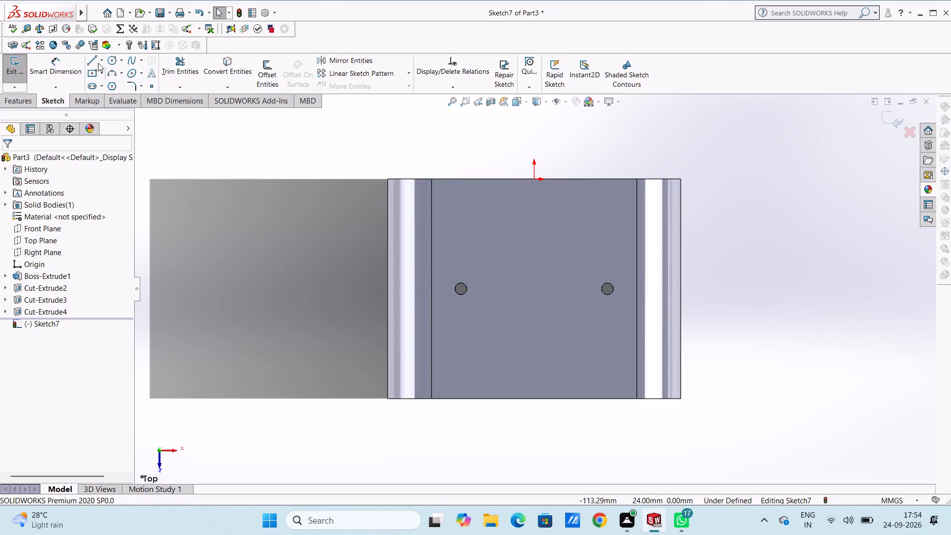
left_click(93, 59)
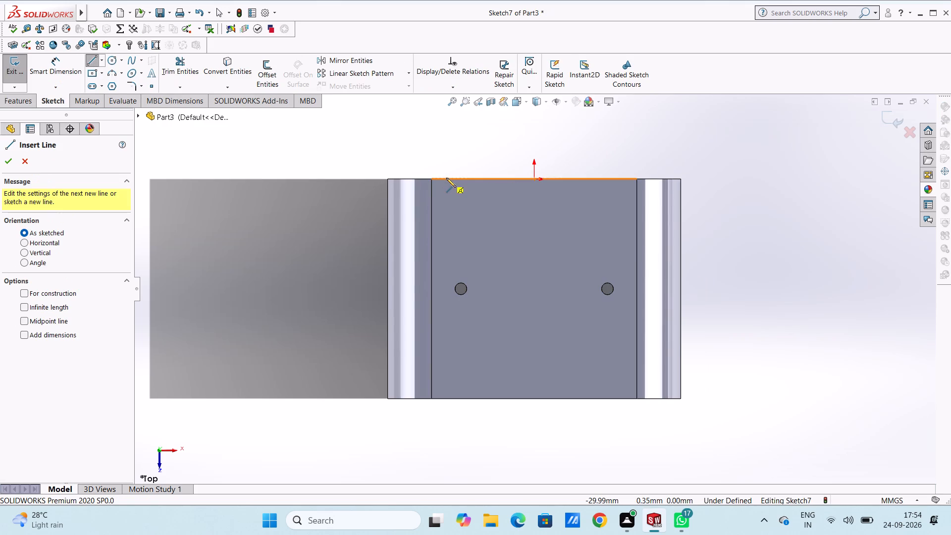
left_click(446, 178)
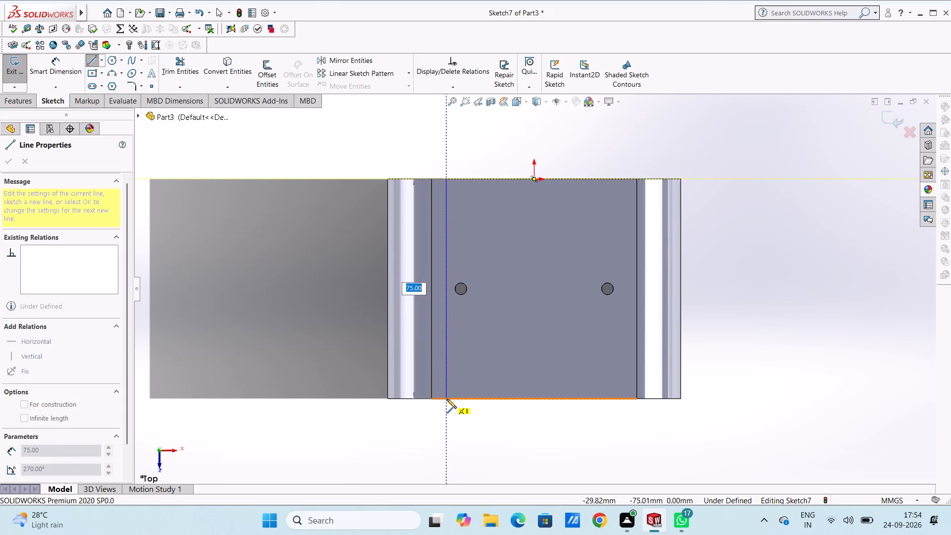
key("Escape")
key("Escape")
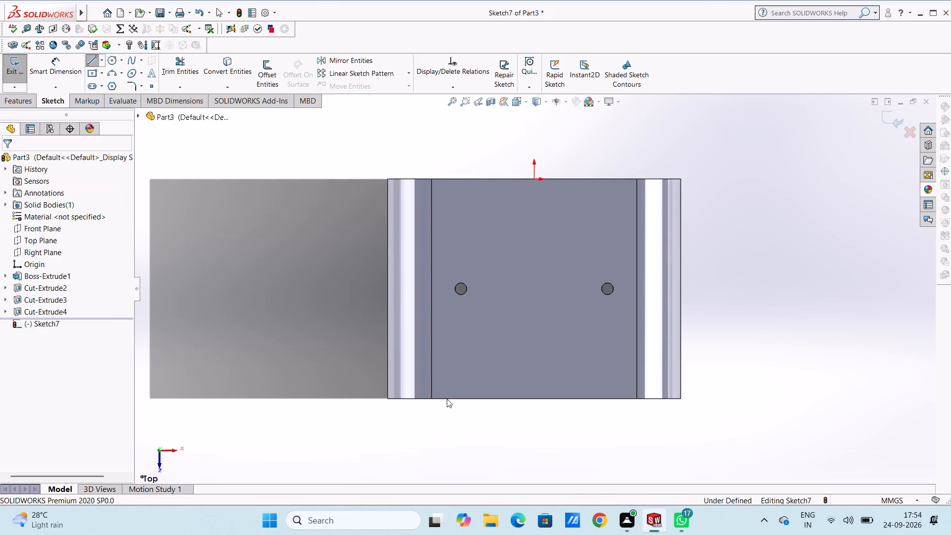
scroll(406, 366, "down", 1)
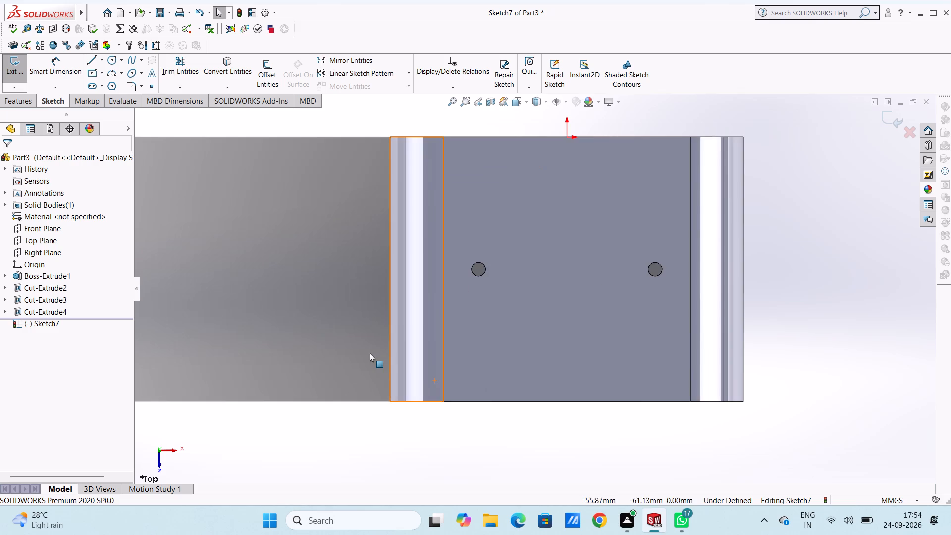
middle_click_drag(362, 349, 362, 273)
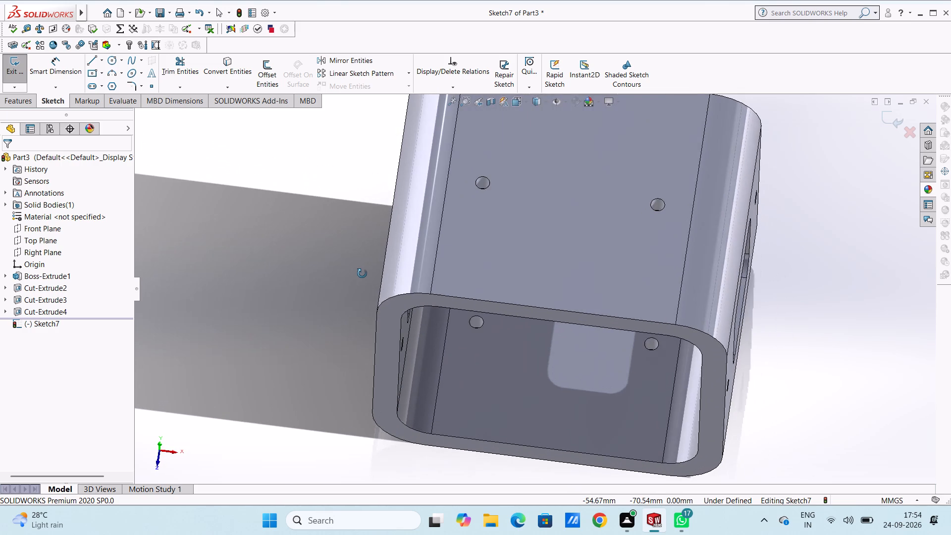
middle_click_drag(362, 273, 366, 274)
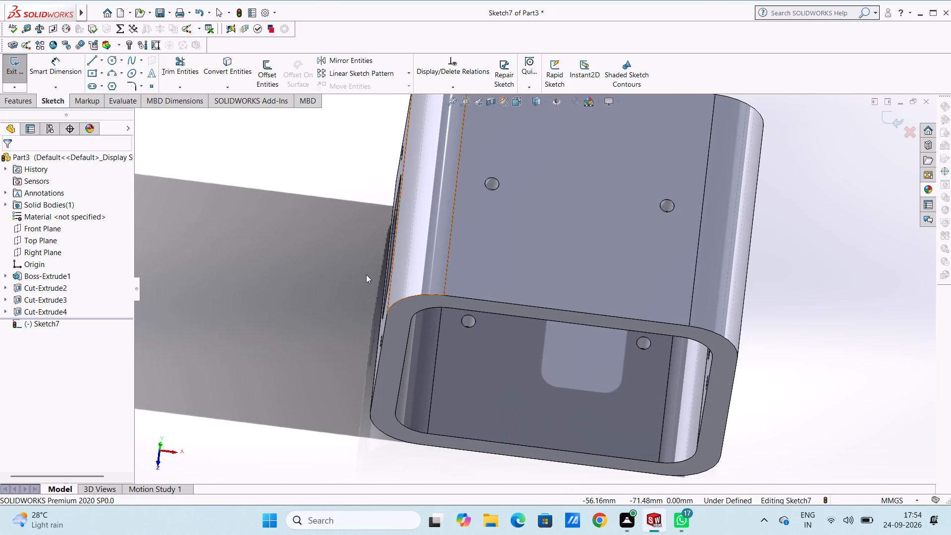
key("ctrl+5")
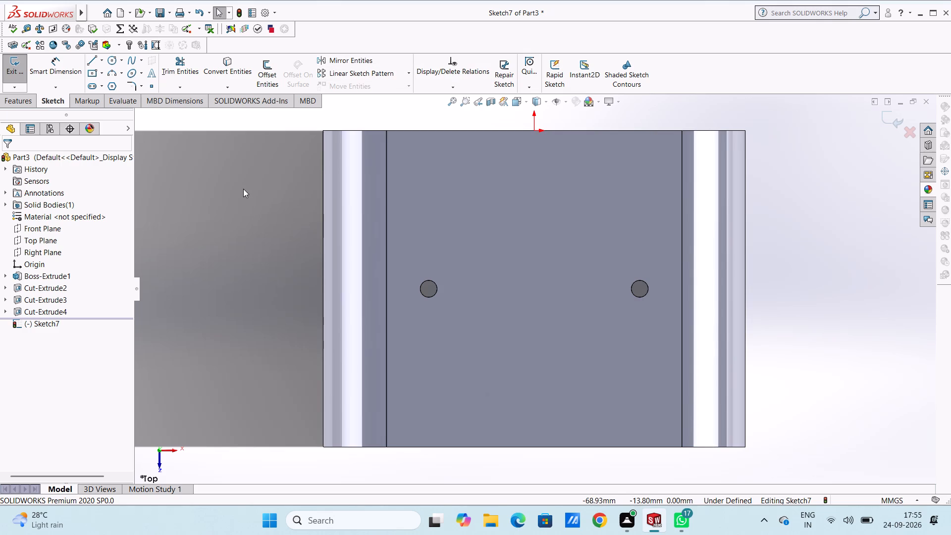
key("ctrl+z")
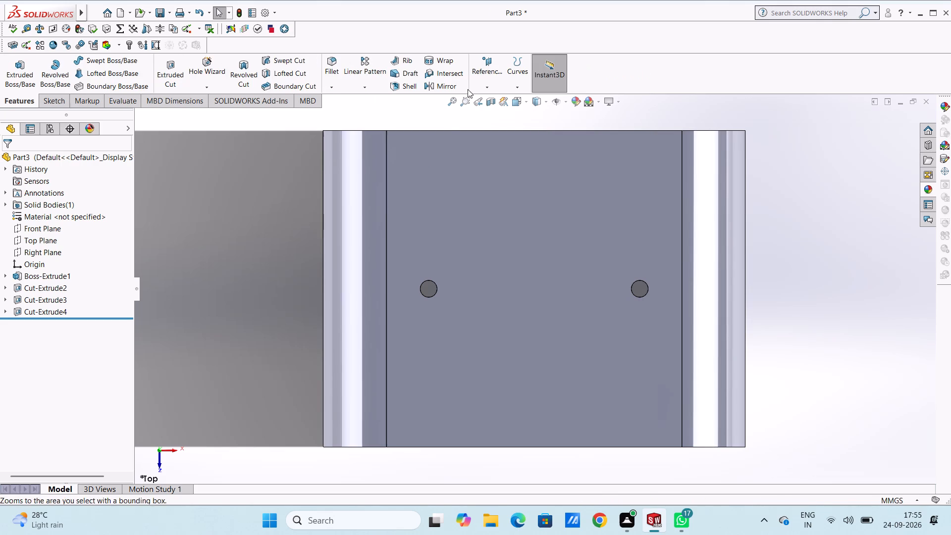
Create a reference plane offset 17.5 mm from the Front Plane towards positive Z, into the block.
left_click(502, 53)
left_click(489, 65)
left_click(514, 98)
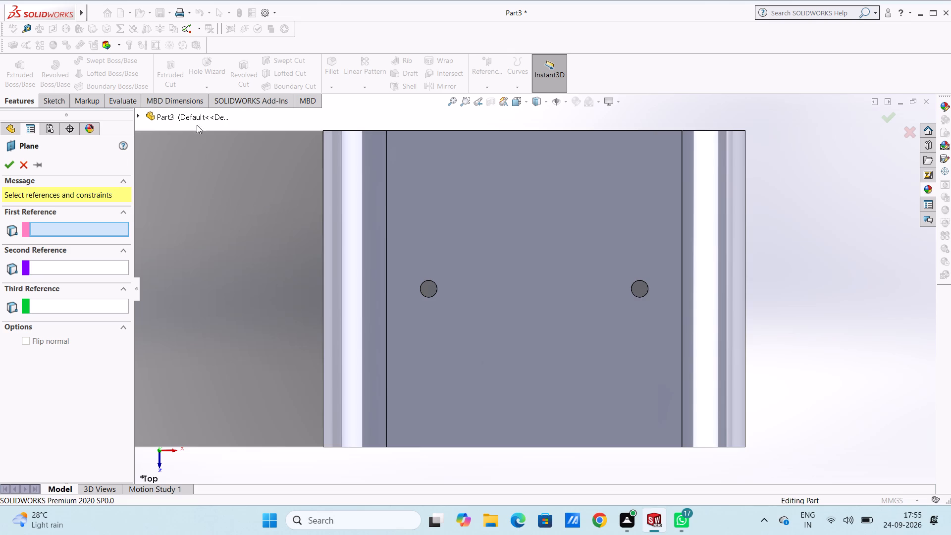
left_click(199, 118)
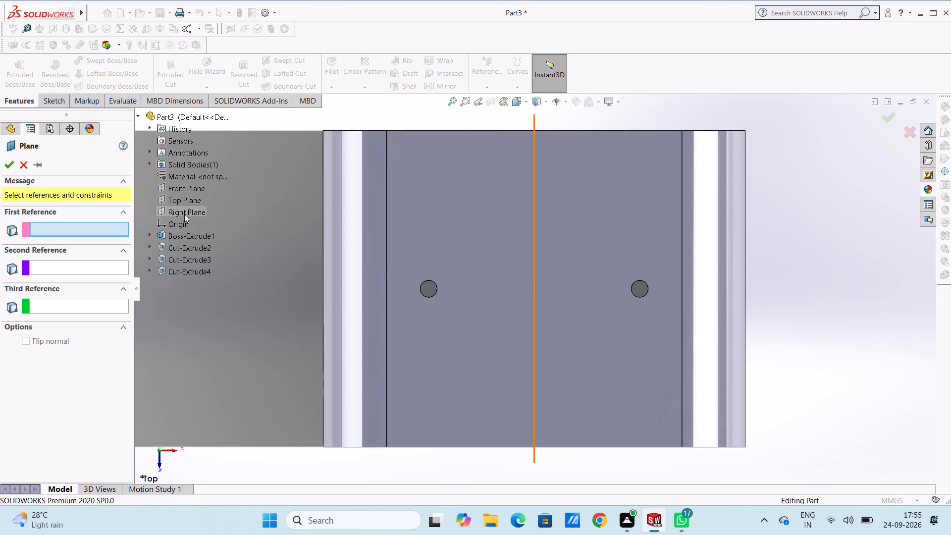
left_click(188, 189)
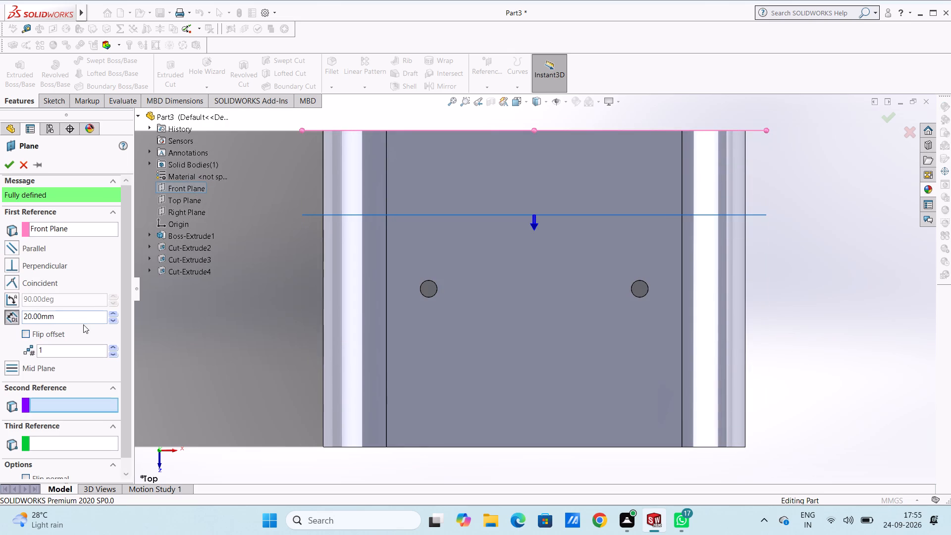
double_click(82, 317)
type("15")
key("Return")
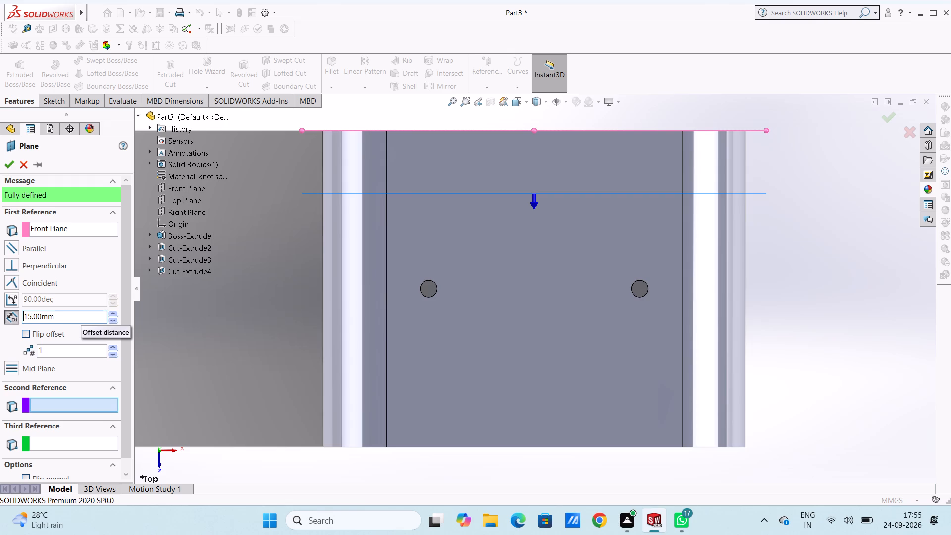
double_click(80, 317)
type("17.5")
key("Return")
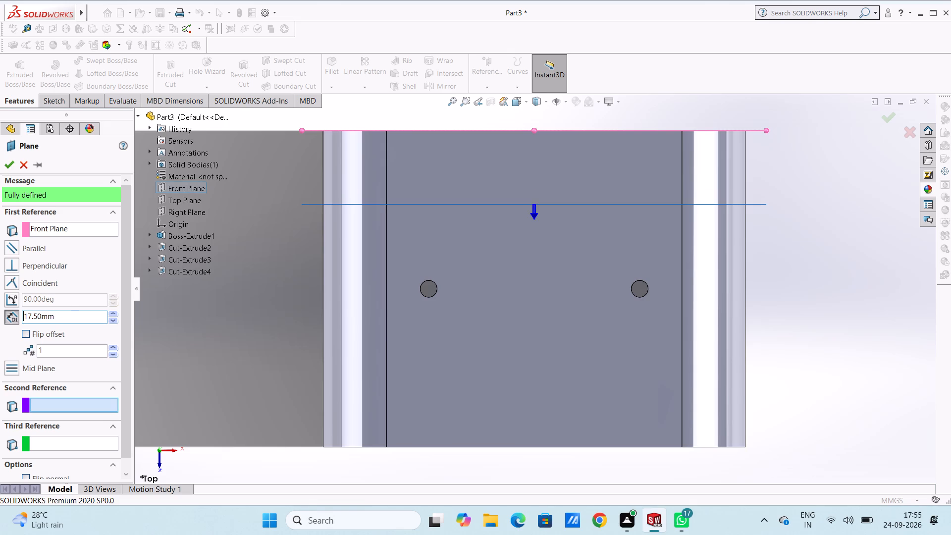
left_click(12, 163)
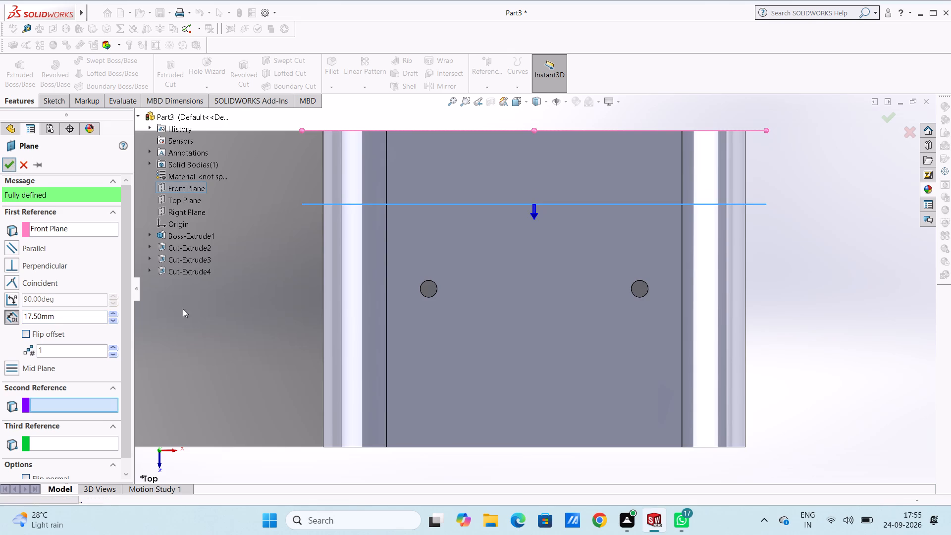
left_click(236, 306)
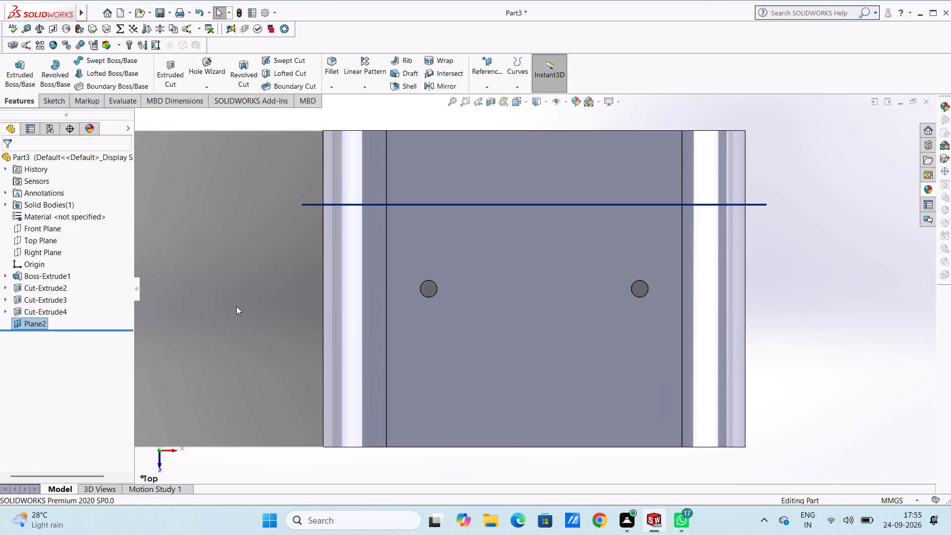
key("ctrl+1")
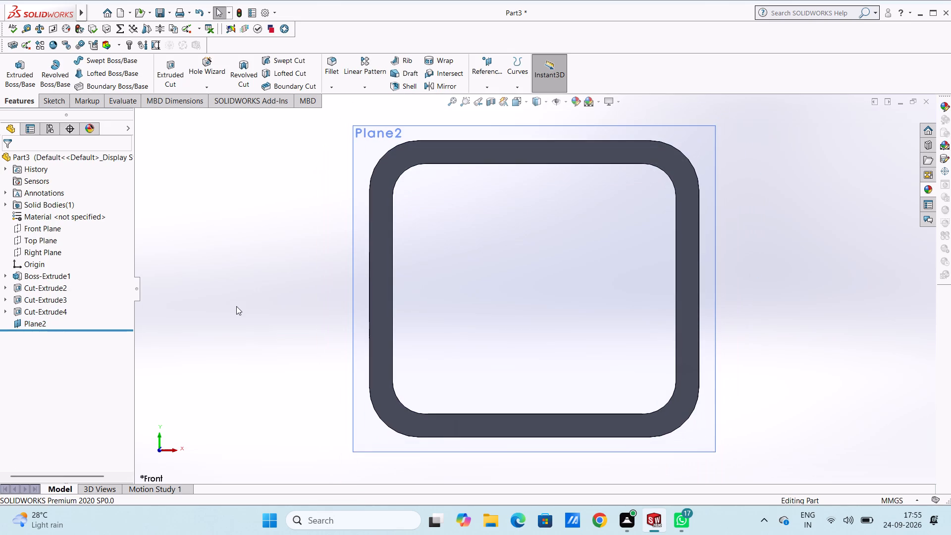
key("ctrl+2")
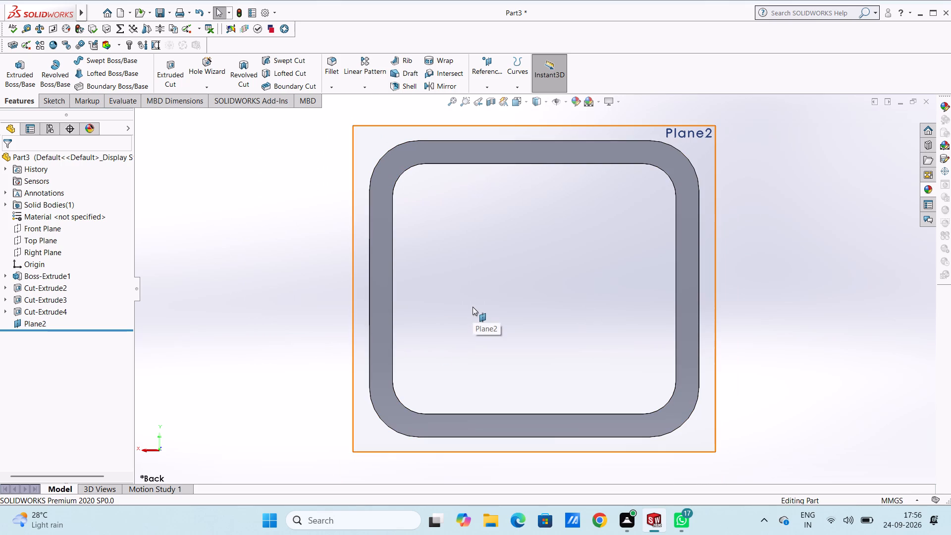
Undo the reference plane offset from the Front Plane and the extruded cut of the two top holes.
middle_click_drag(487, 309, 516, 323)
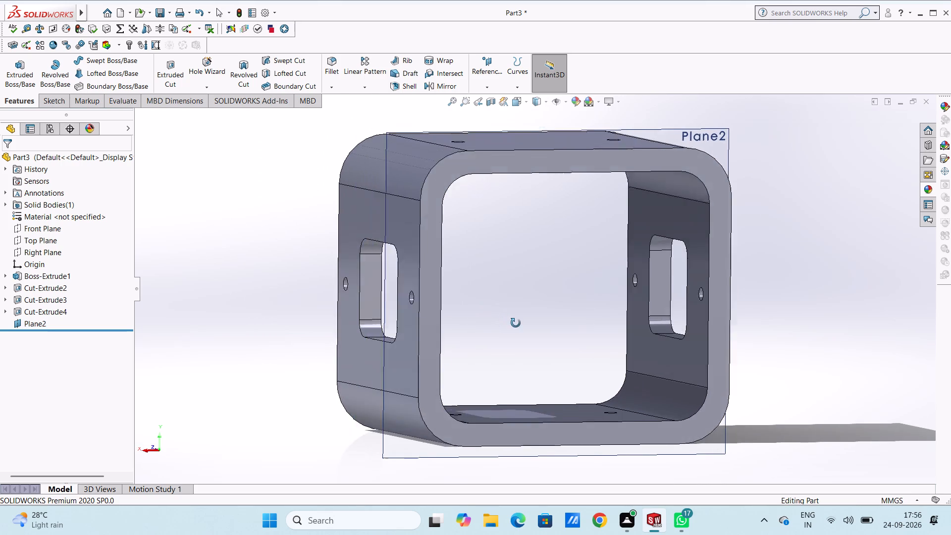
middle_click_drag(516, 323, 526, 329)
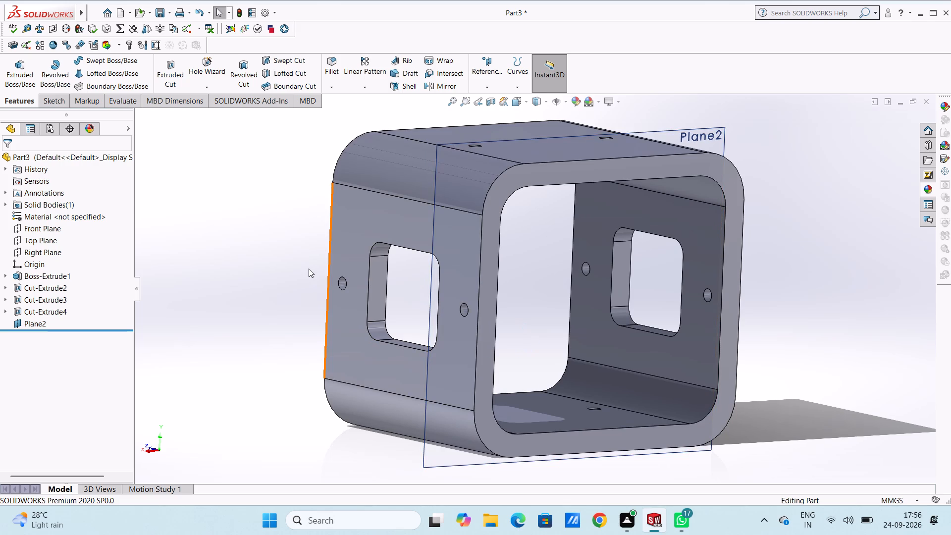
key("ctrl+z")
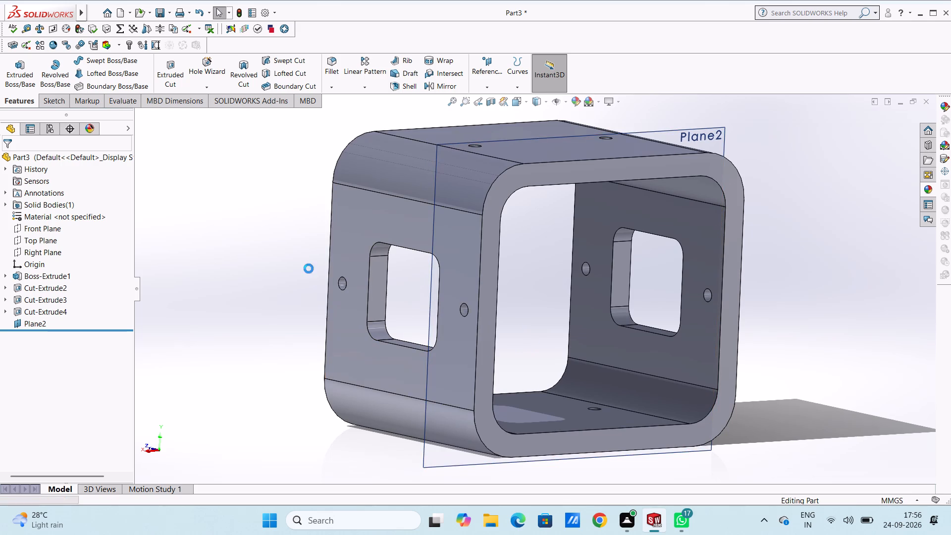
key("ctrl+z")
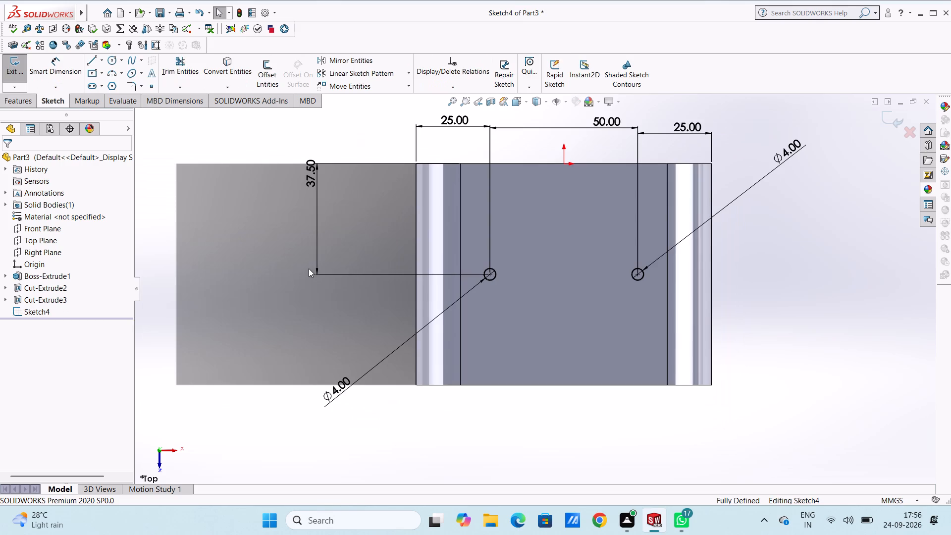
Extrude-cut both 4 mm circles on the top face through the block again with a 150 mm blind depth.
left_click(25, 104)
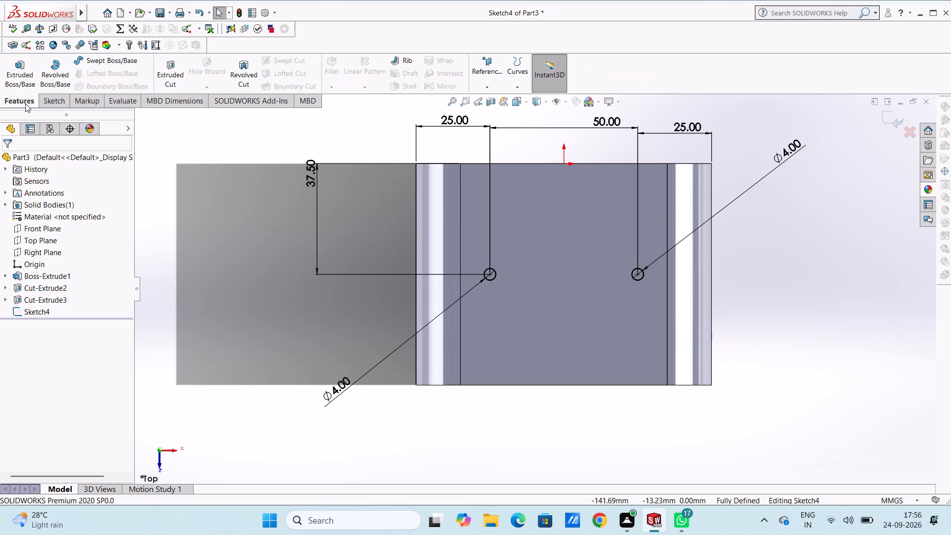
left_click(172, 65)
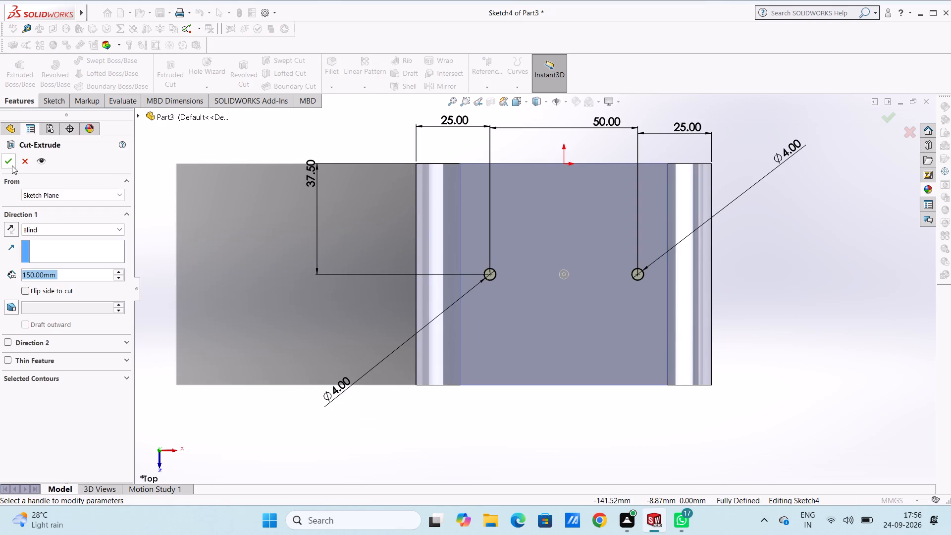
left_click(10, 165)
left_click(236, 277)
middle_click_drag(238, 281, 267, 288)
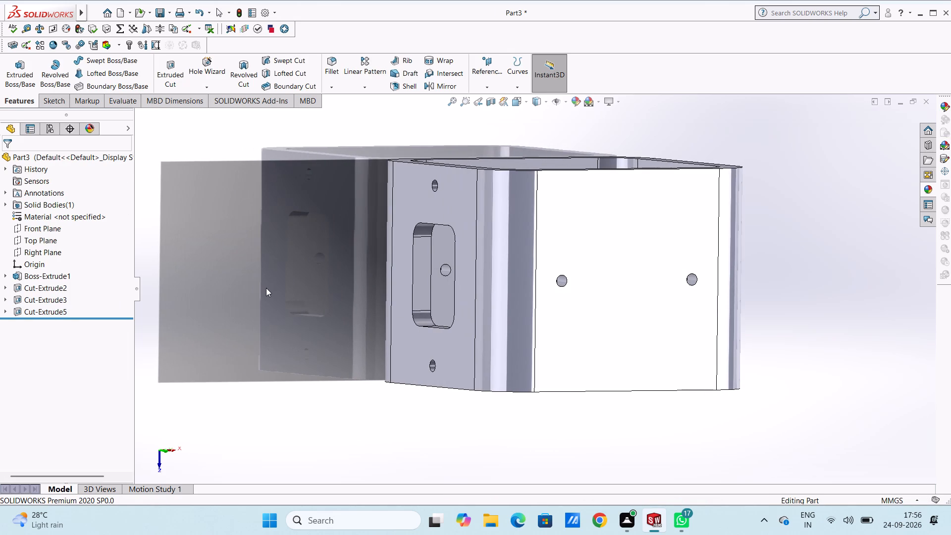
Create a reference plane offset 20 mm from the Right Plane towards positive X.
key("ctrl+5")
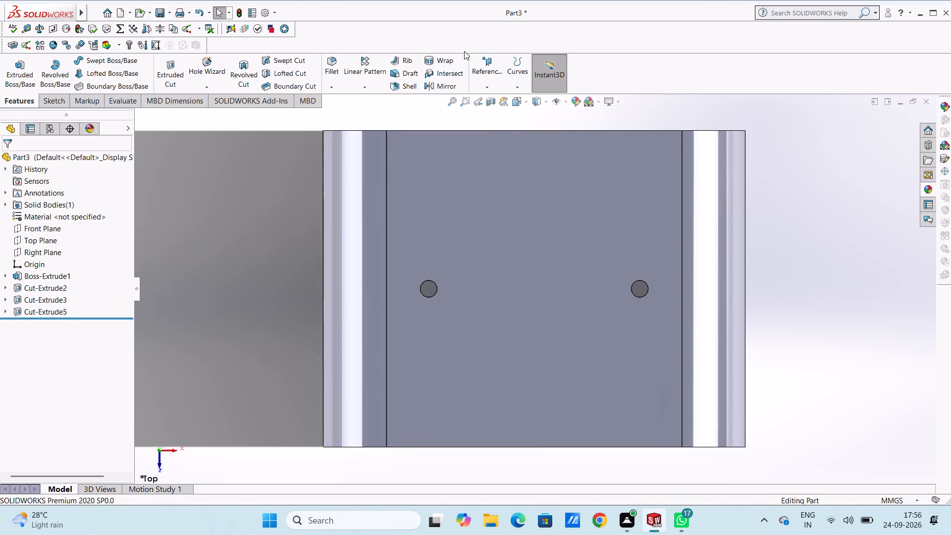
left_click(490, 66)
left_click(495, 97)
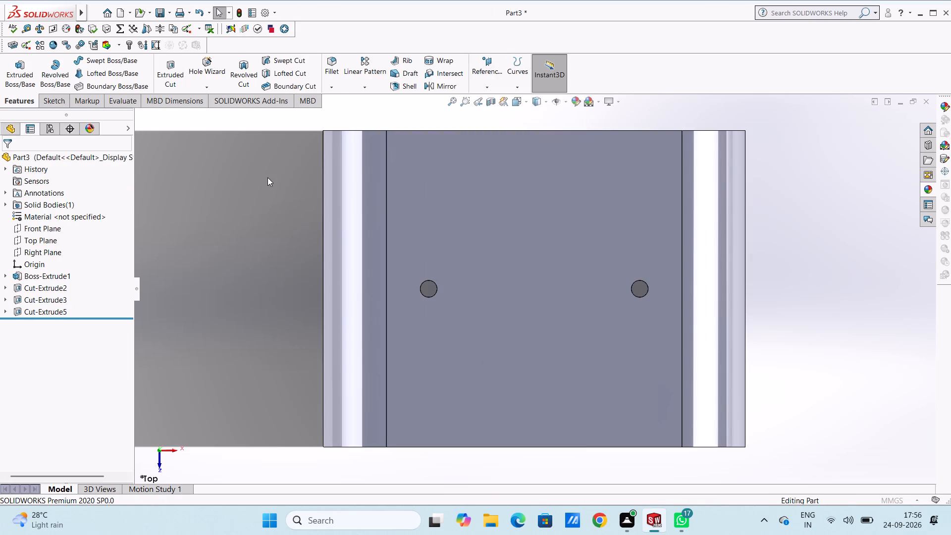
left_click(192, 116)
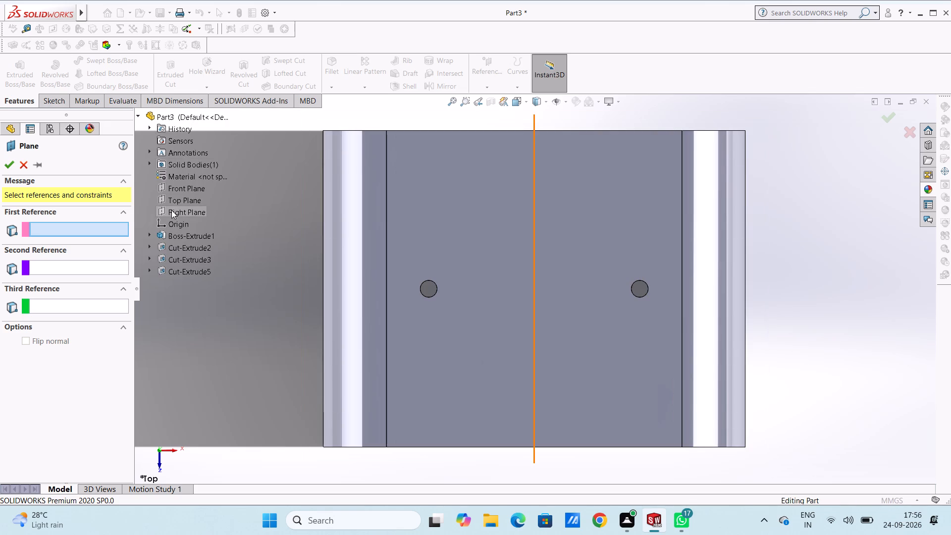
left_click(174, 211)
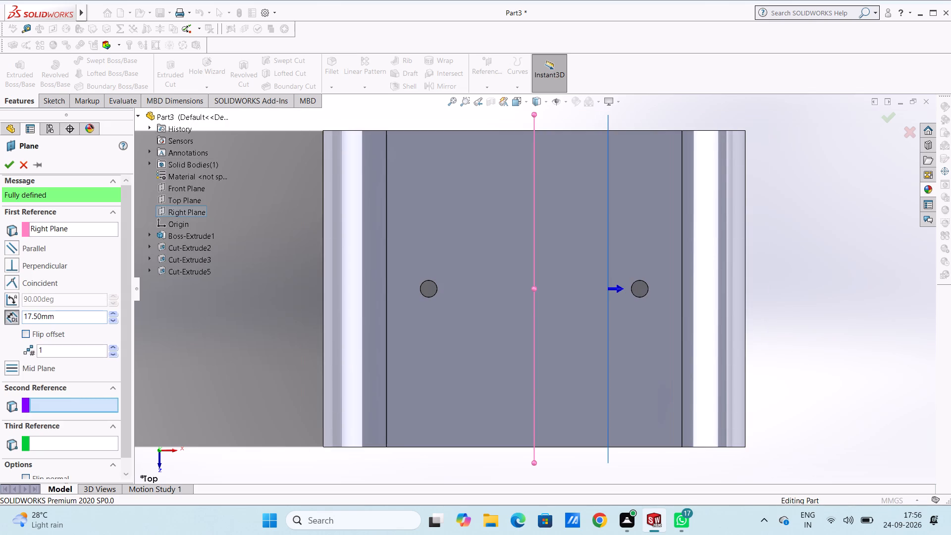
double_click(76, 318)
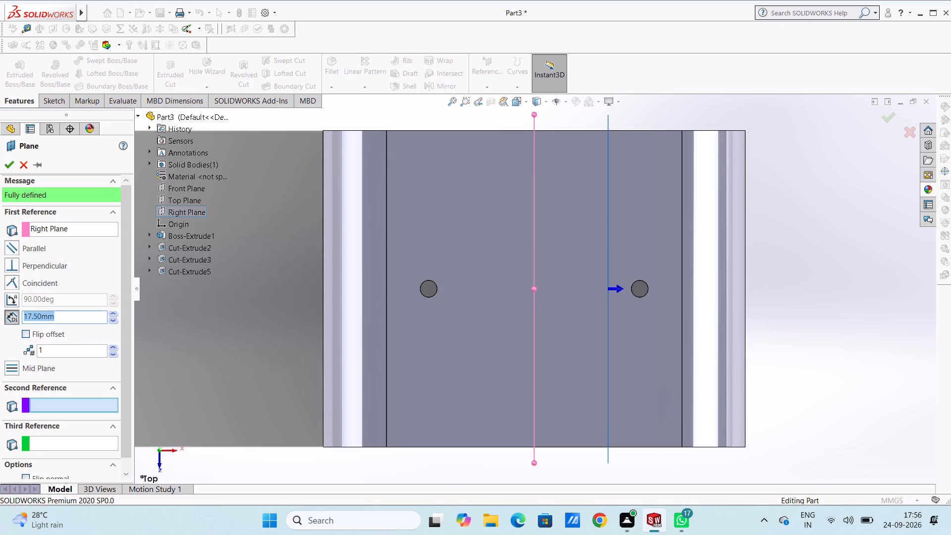
key("0")
key("Return")
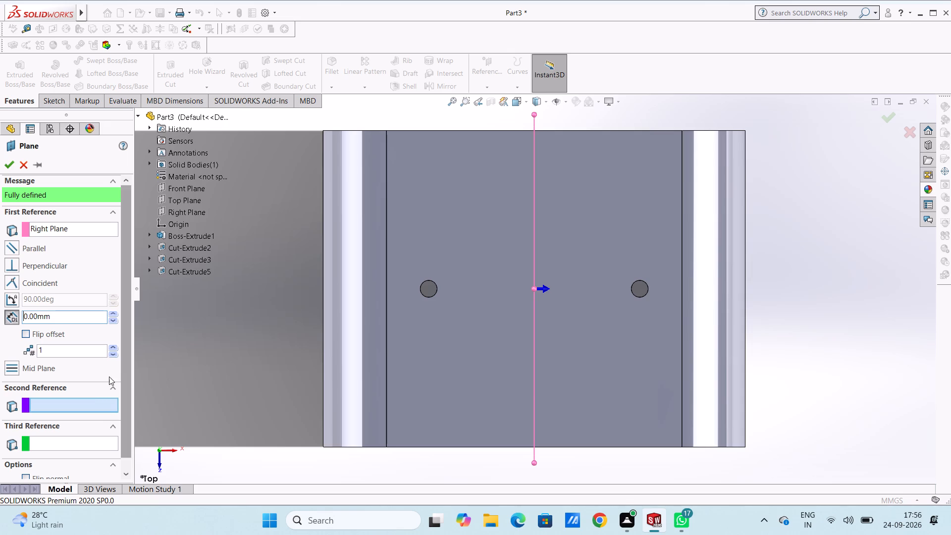
type("20")
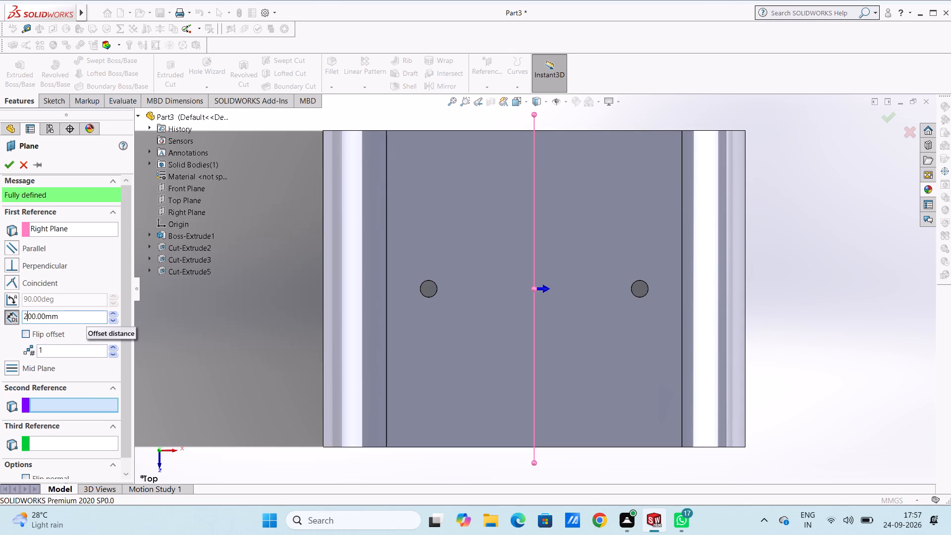
key("Return")
double_click(97, 320)
type("20")
key("Return")
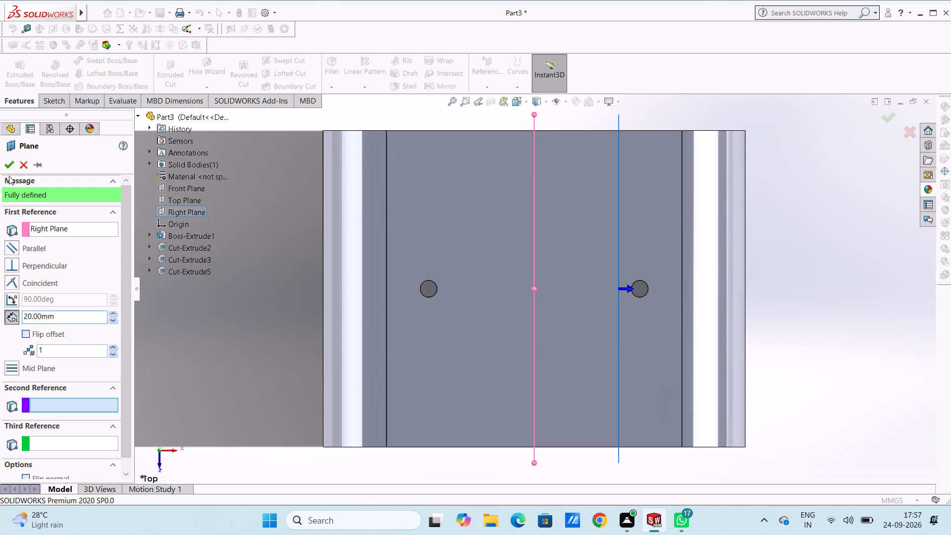
left_click(9, 160)
left_click(199, 254)
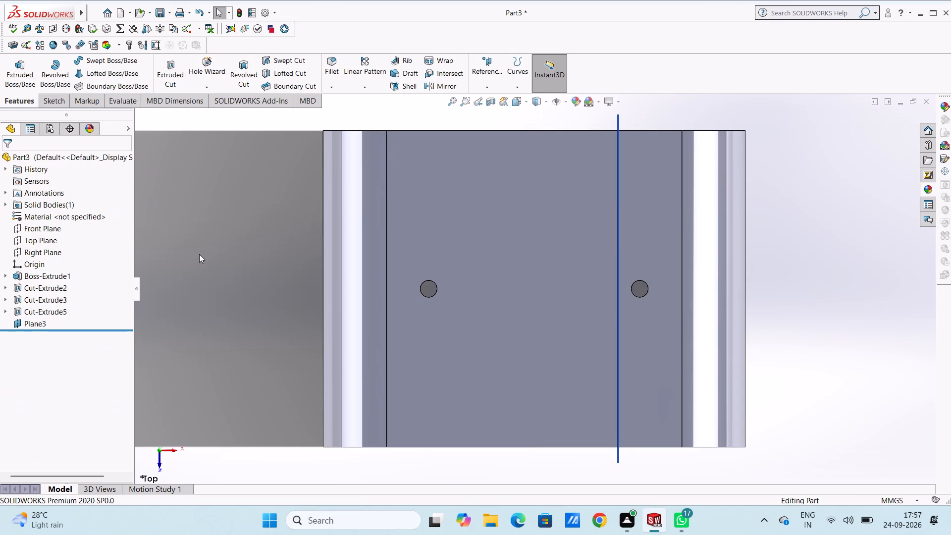
Start a new sketch on the plane offset 20 mm from the Right Plane.
key("ctrl+1")
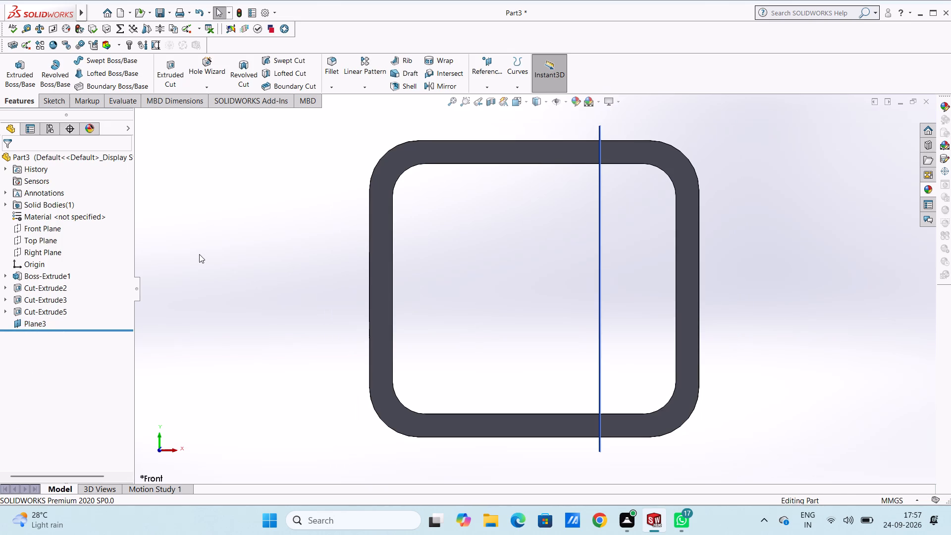
key("ctrl+4")
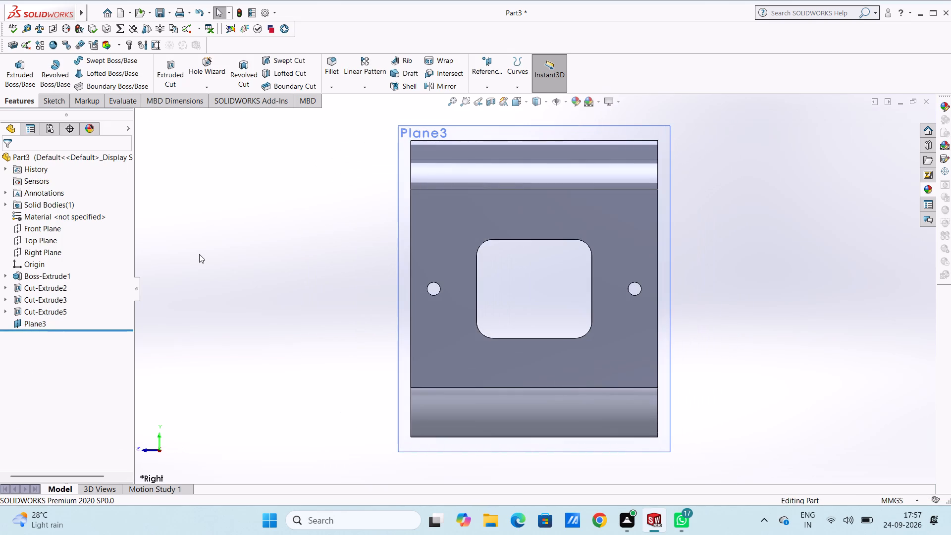
left_click(405, 253)
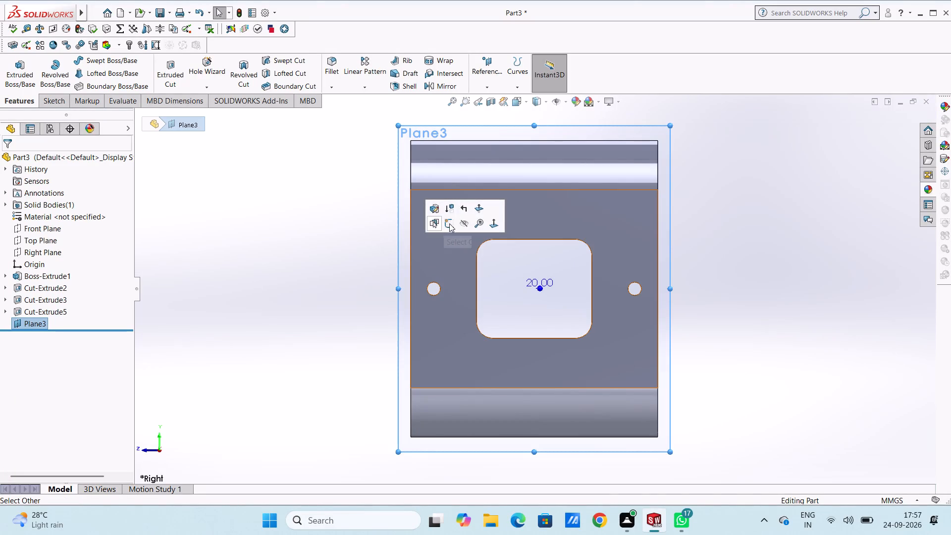
left_click(449, 223)
left_click(354, 233)
Sketch a horizontal line along the block's top edge from the corner above the origin, entering a length of 37 mm.
scroll(555, 133, "up", 2)
scroll(576, 152, "down", 1)
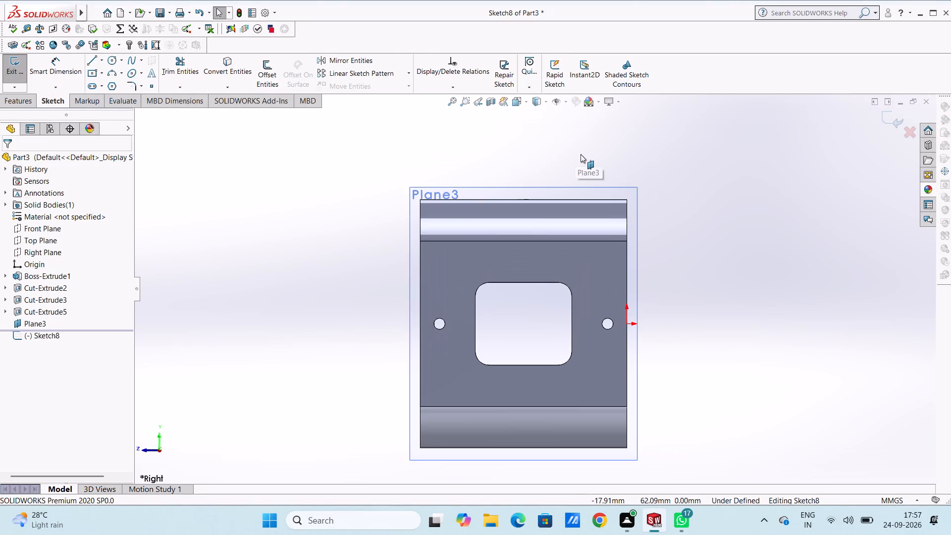
scroll(581, 154, "down", 1)
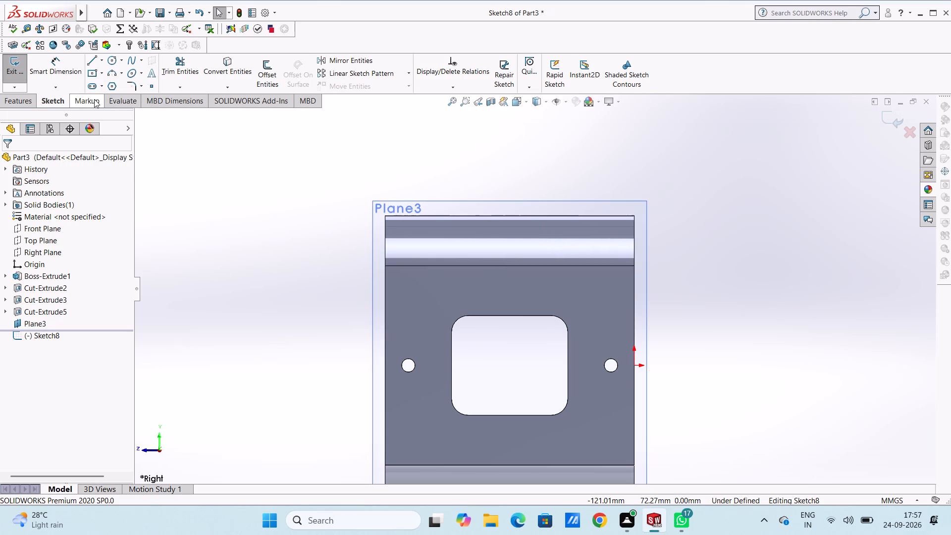
left_click(91, 60)
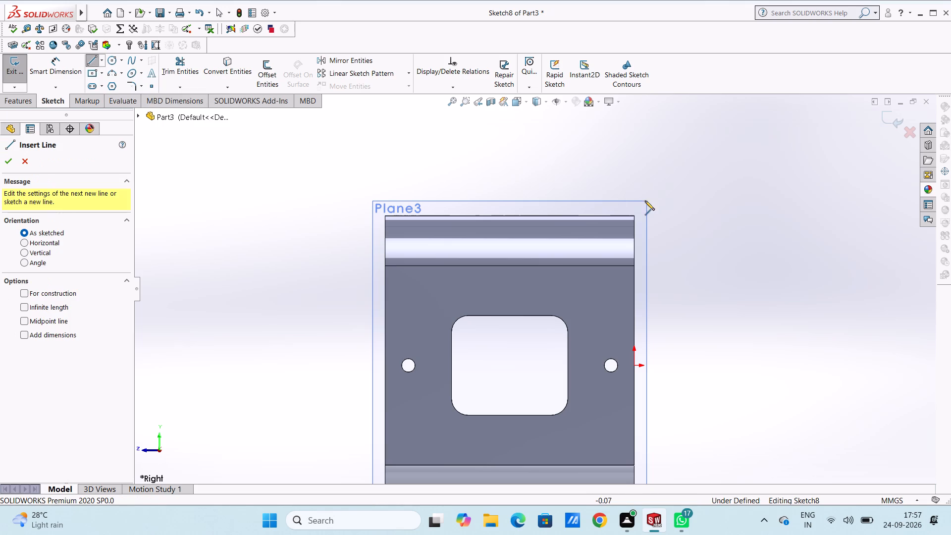
left_click(633, 216)
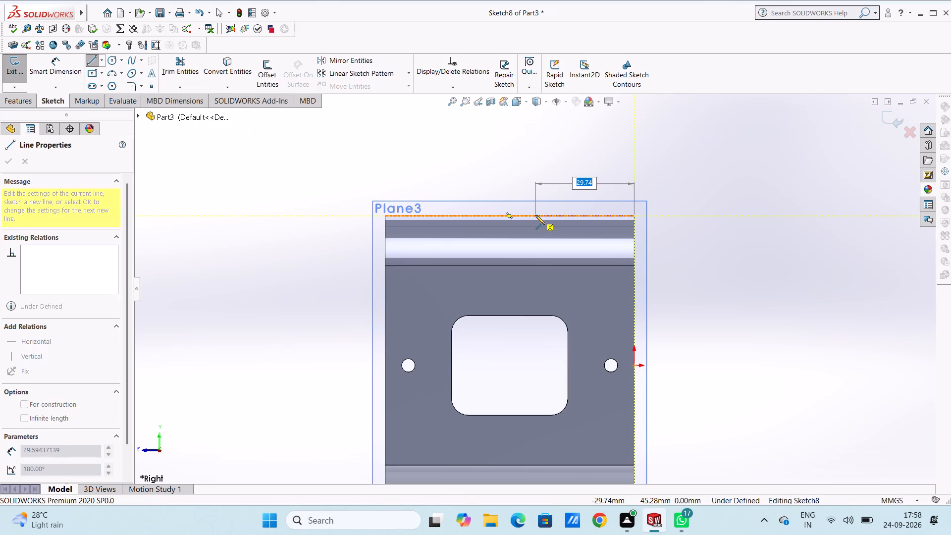
type("37")
key("Return")
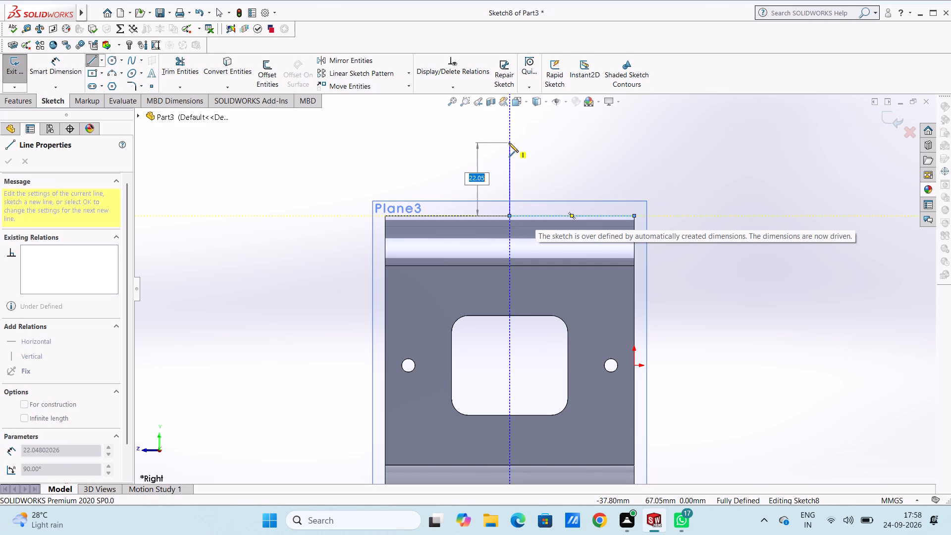
key("Escape")
key("Escape")
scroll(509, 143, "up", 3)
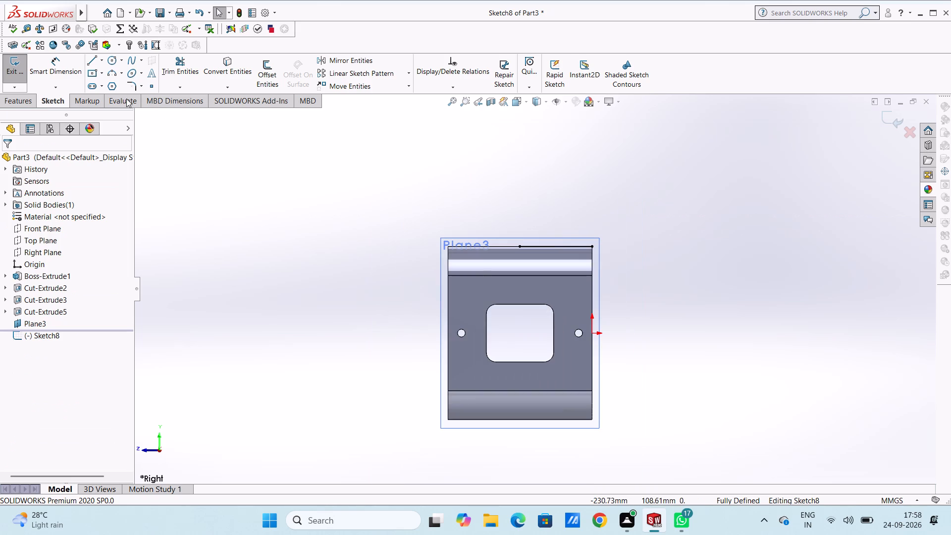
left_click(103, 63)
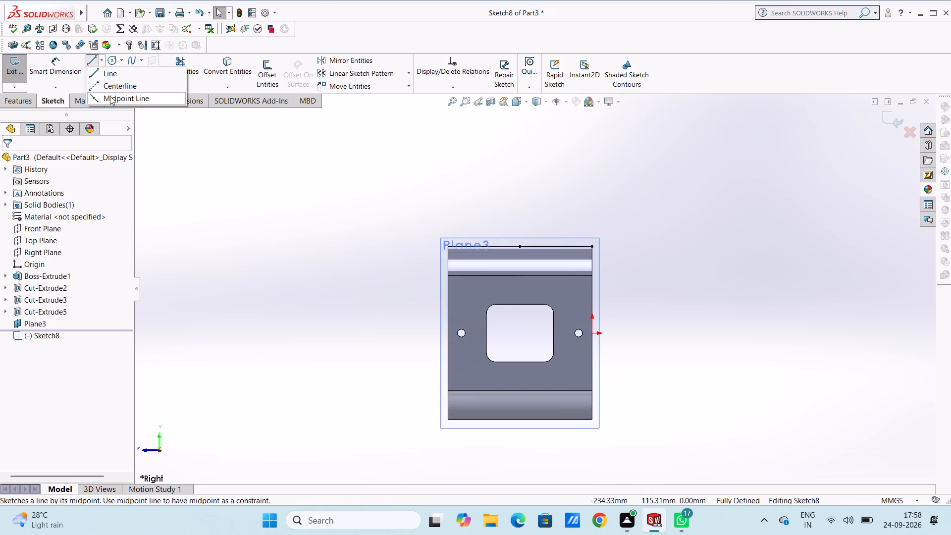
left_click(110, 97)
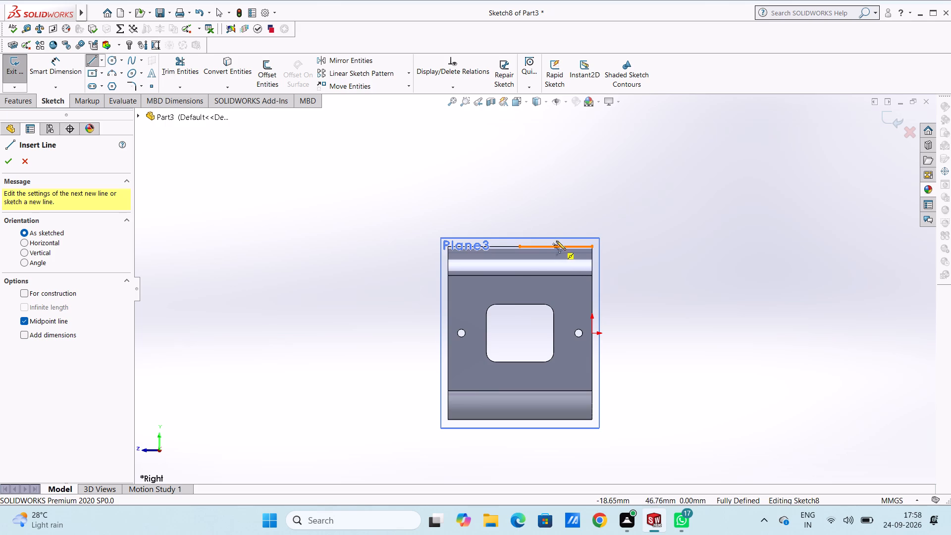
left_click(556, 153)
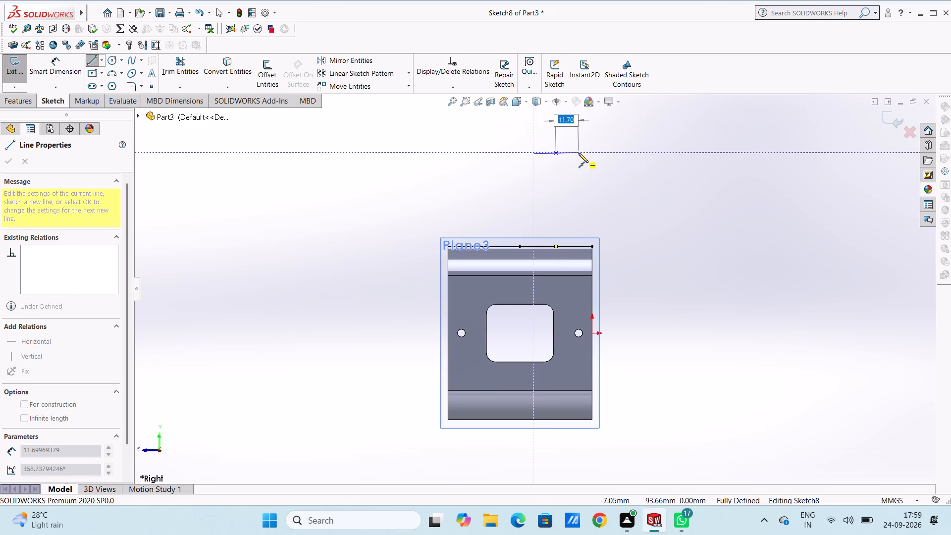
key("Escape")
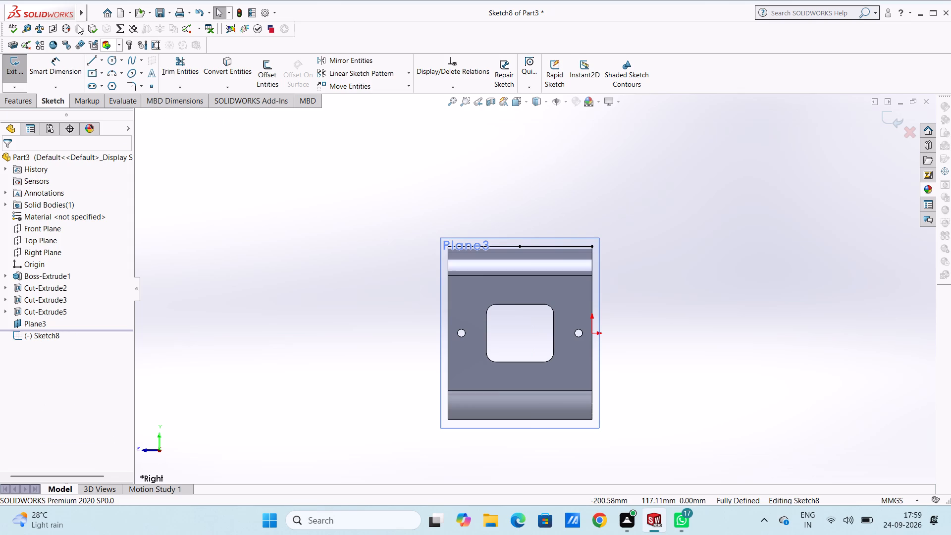
Sketch an 11.5 mm horizontal line starting above the base line's midpoint, and a 23 mm horizontal line back from its end.
left_click(92, 58)
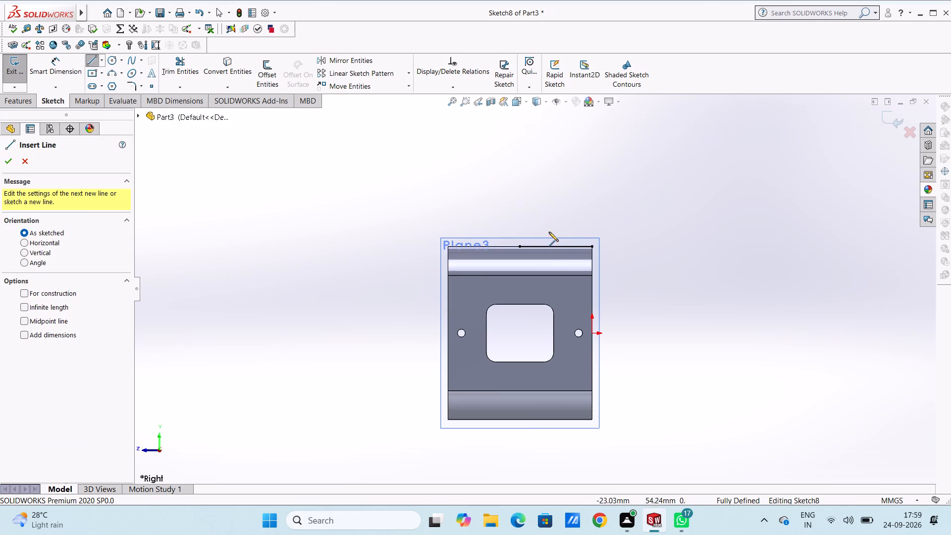
left_click(558, 160)
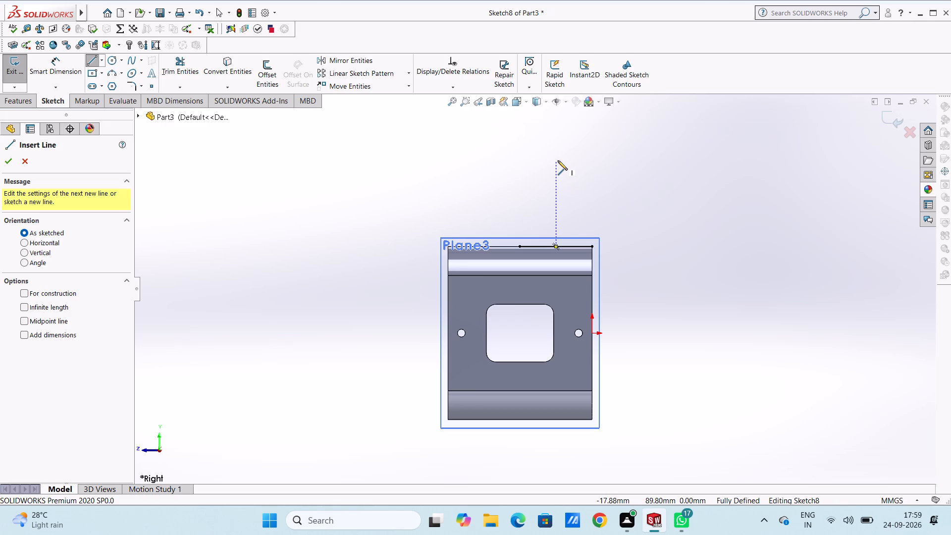
type("11.5")
key("Return")
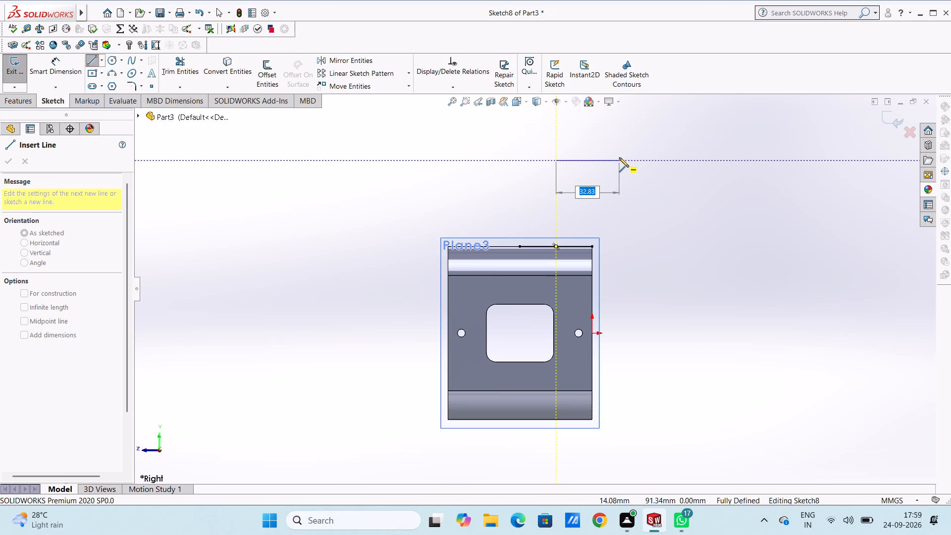
type("11.5")
key("Return")
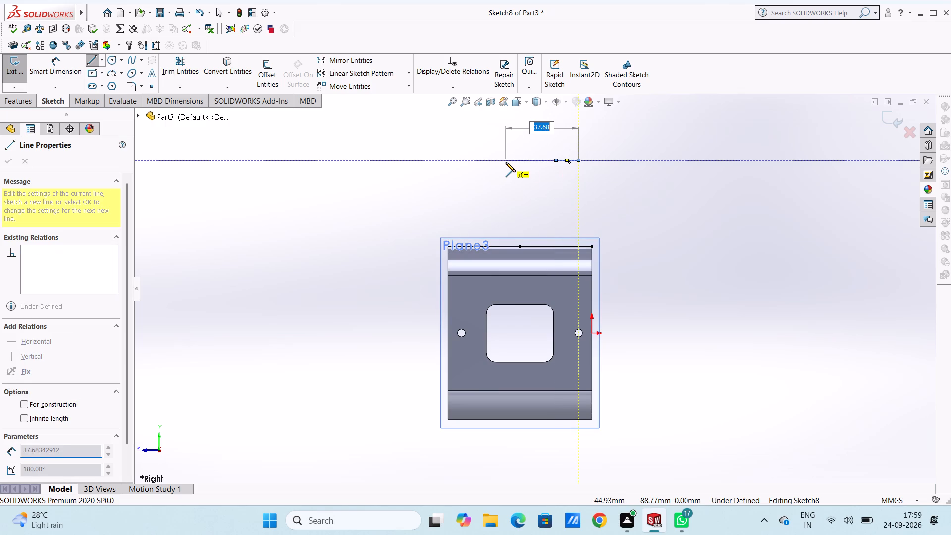
type("23")
key("Return")
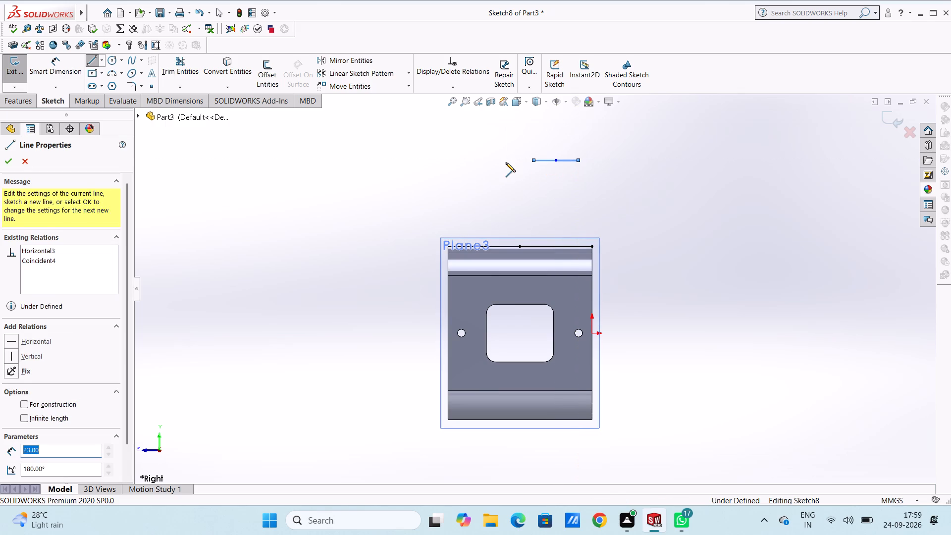
key("Escape")
key("Escape")
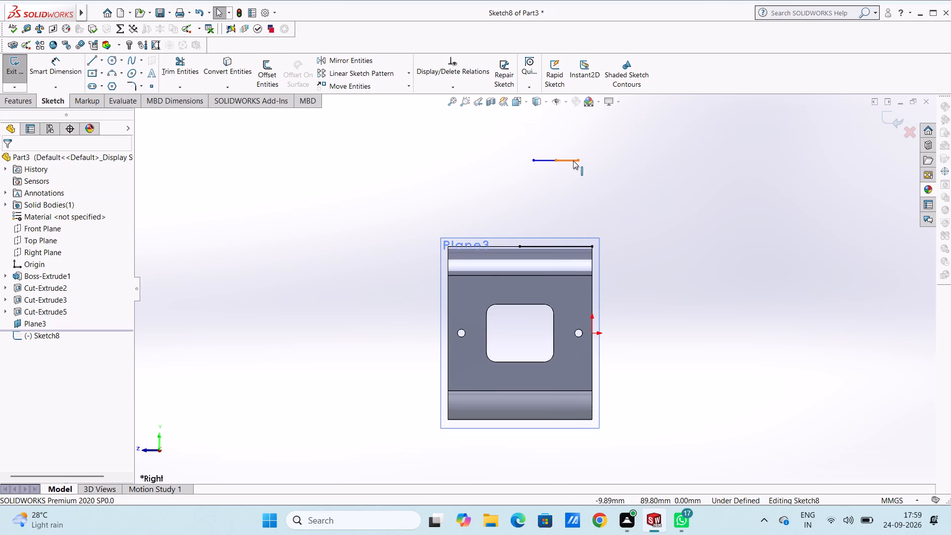
Delete the 11.5 mm line that overlaps the 23 mm line above the block.
left_click(573, 160)
key("Delete")
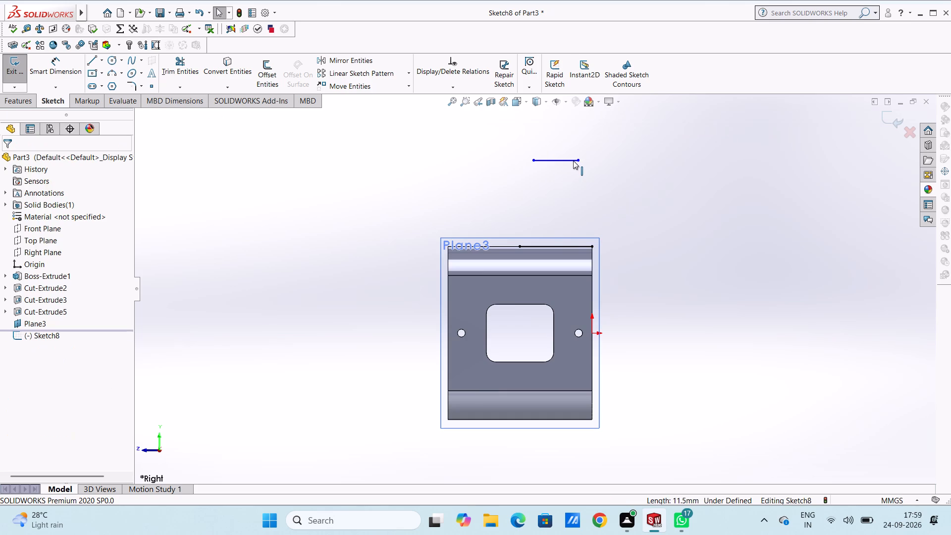
Dimension the length of the horizontal line above the block.
scroll(573, 160, "up", 4)
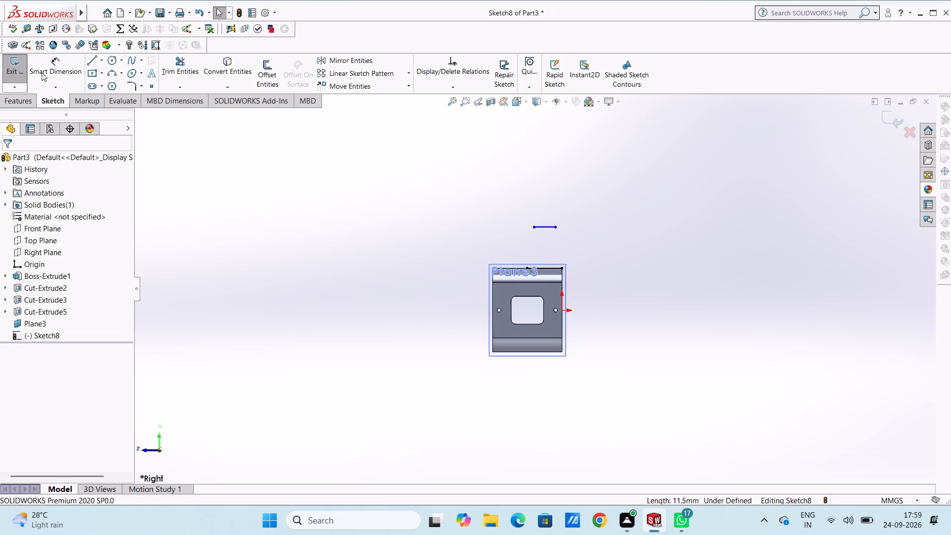
left_click(42, 72)
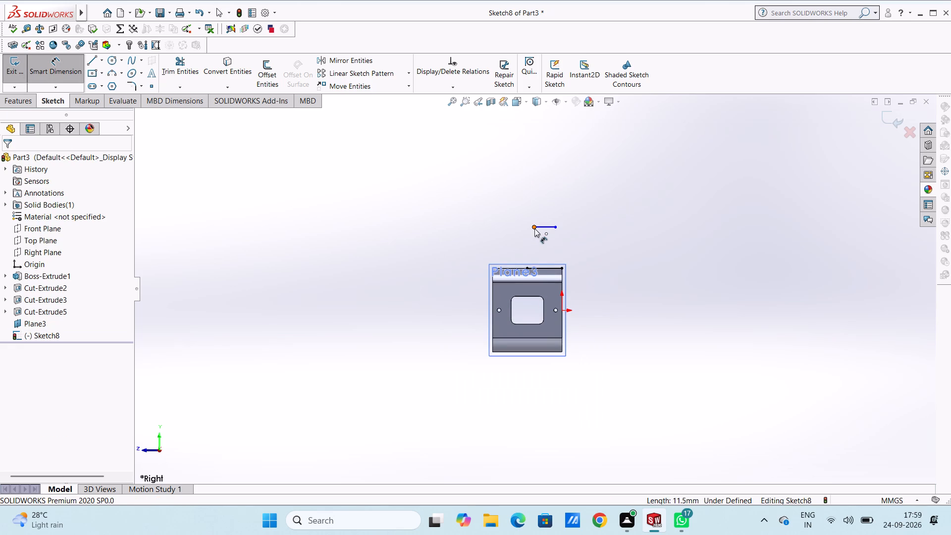
left_click(544, 227)
left_click(545, 130)
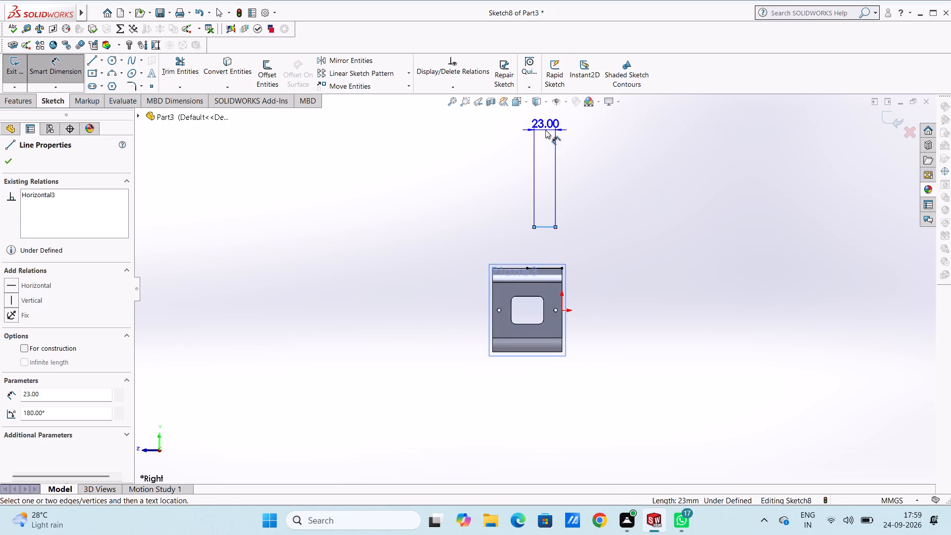
left_click(505, 113)
left_click(470, 179)
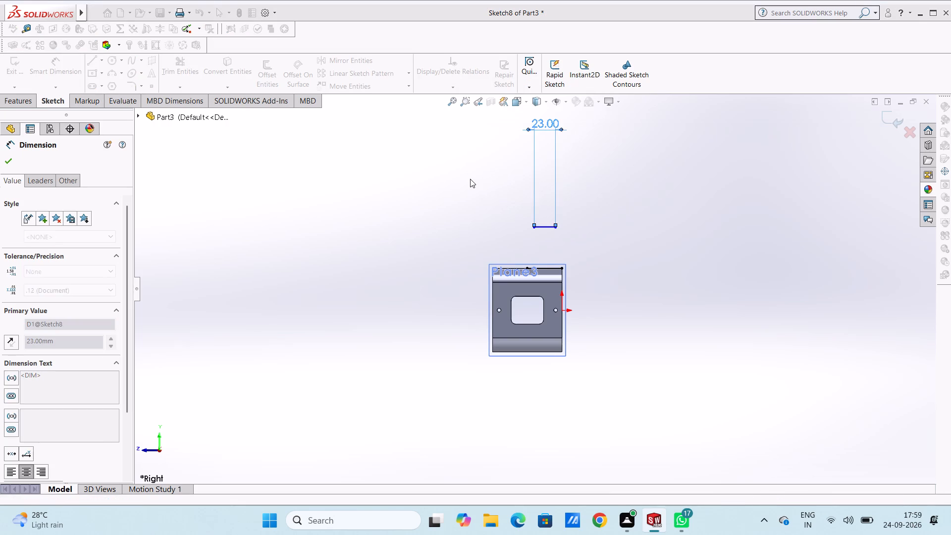
Dimension the vertical distance between the upper horizontal line and the line on the block's top edge as 32.5 mm.
scroll(555, 232, "down", 2)
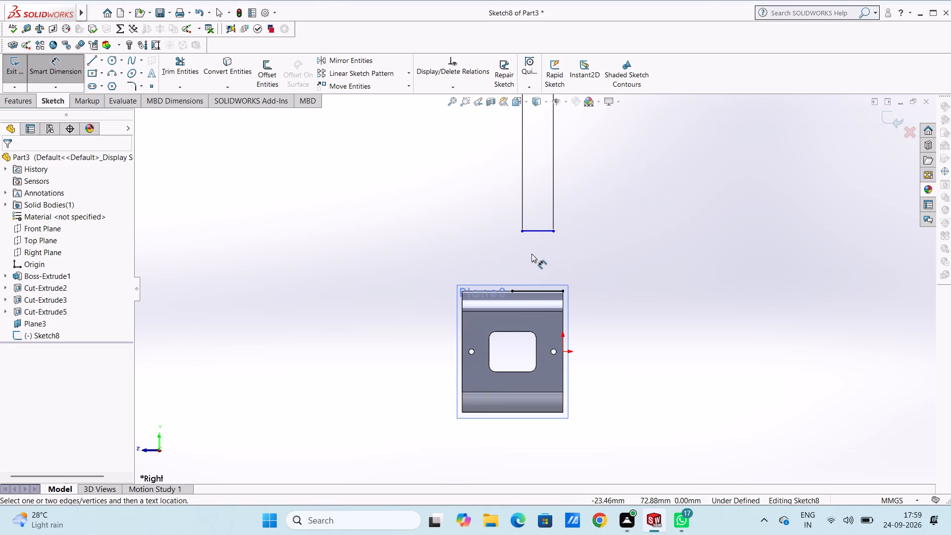
left_click(544, 230)
left_click(543, 290)
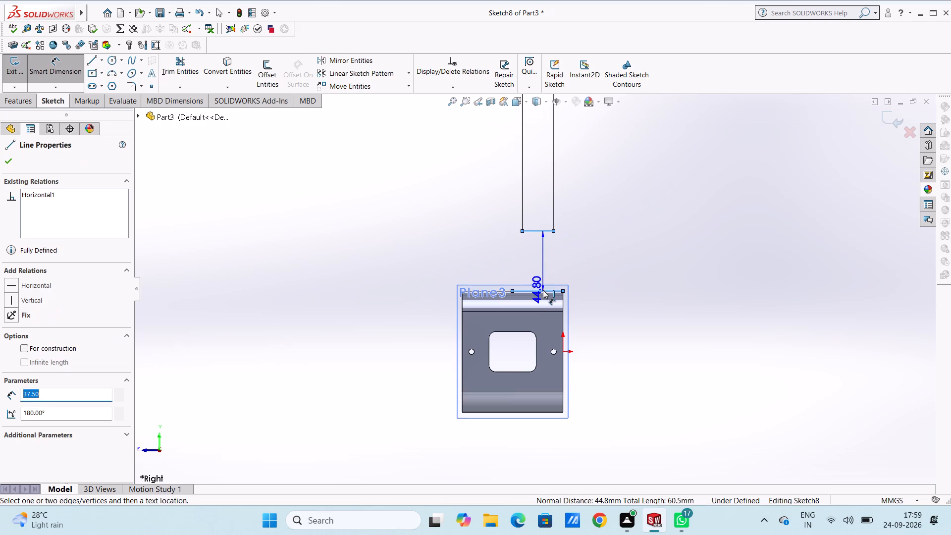
left_click(692, 271)
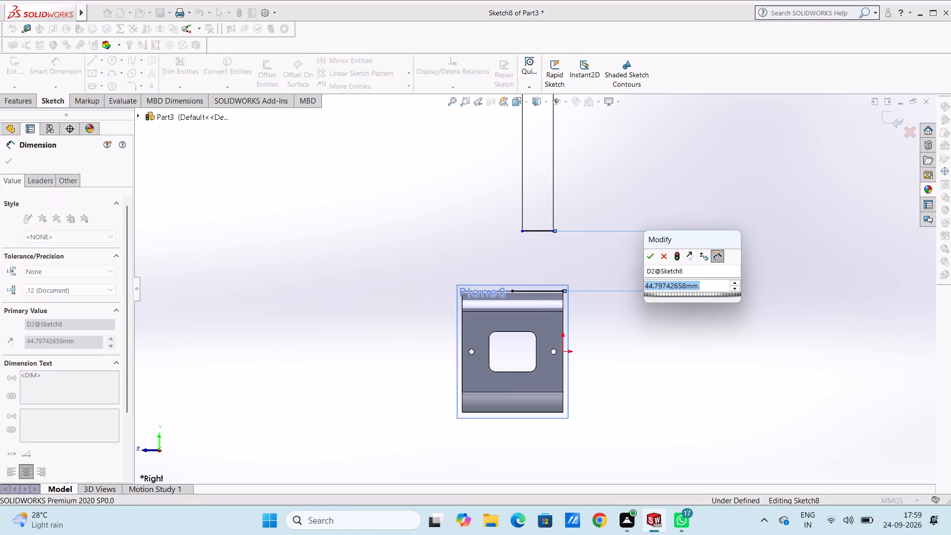
type("32.5")
key("Return")
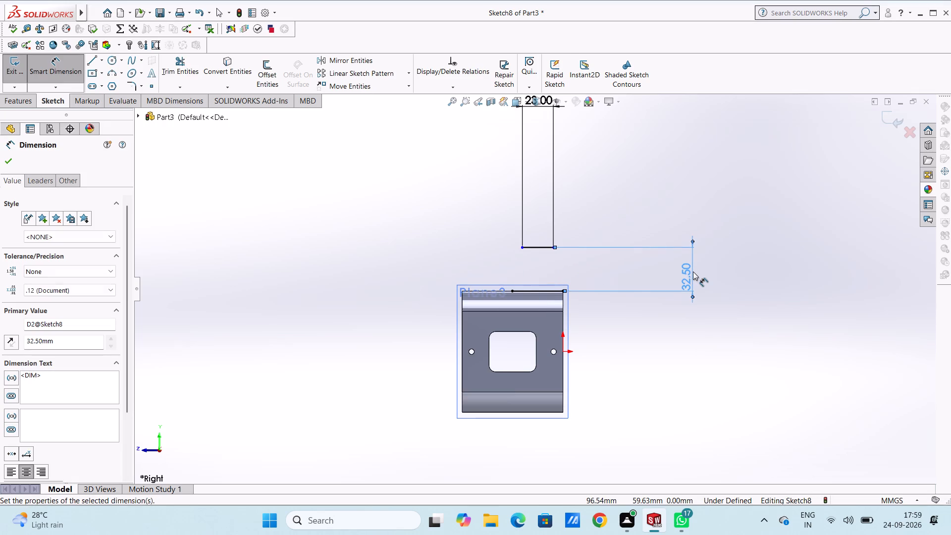
left_click(597, 267)
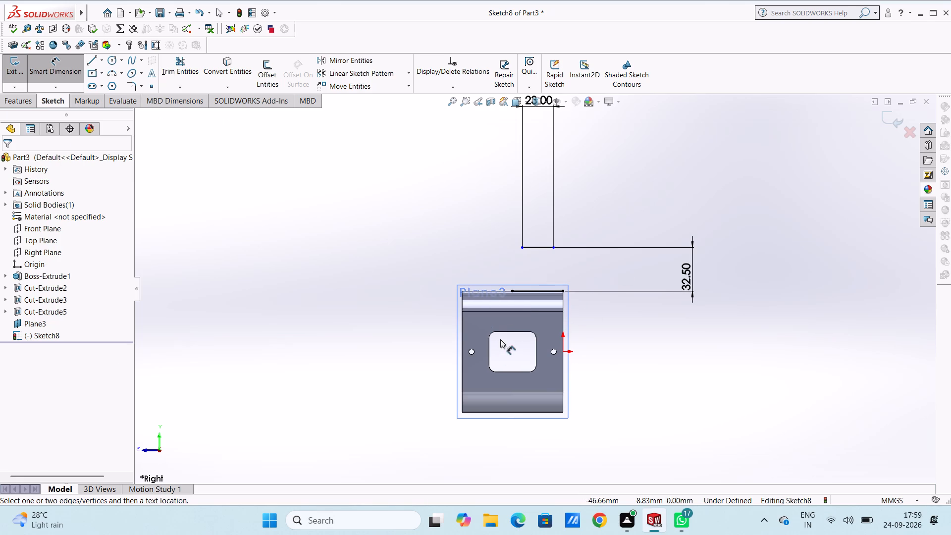
scroll(567, 278, "down", 2)
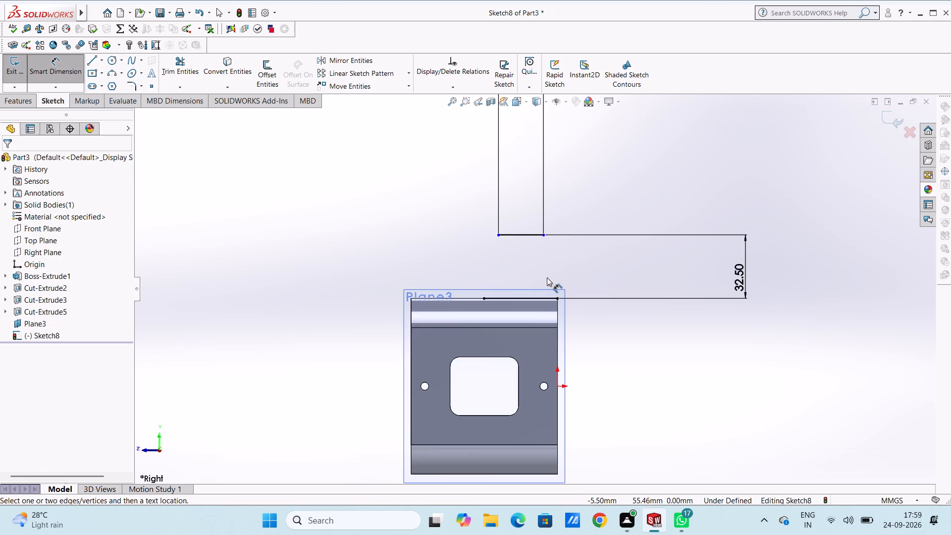
scroll(546, 277, "up", 3)
scroll(546, 277, "down", 1)
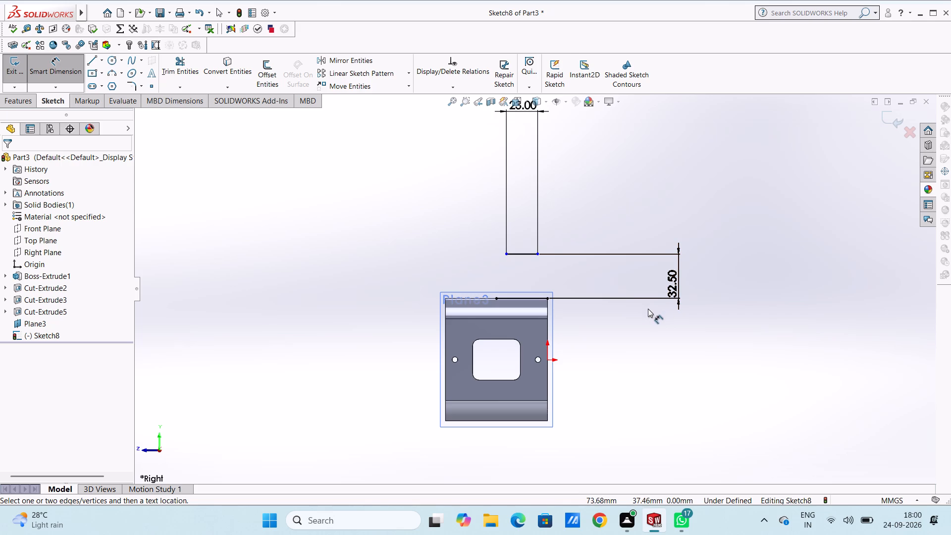
key("Escape")
key("Escape")
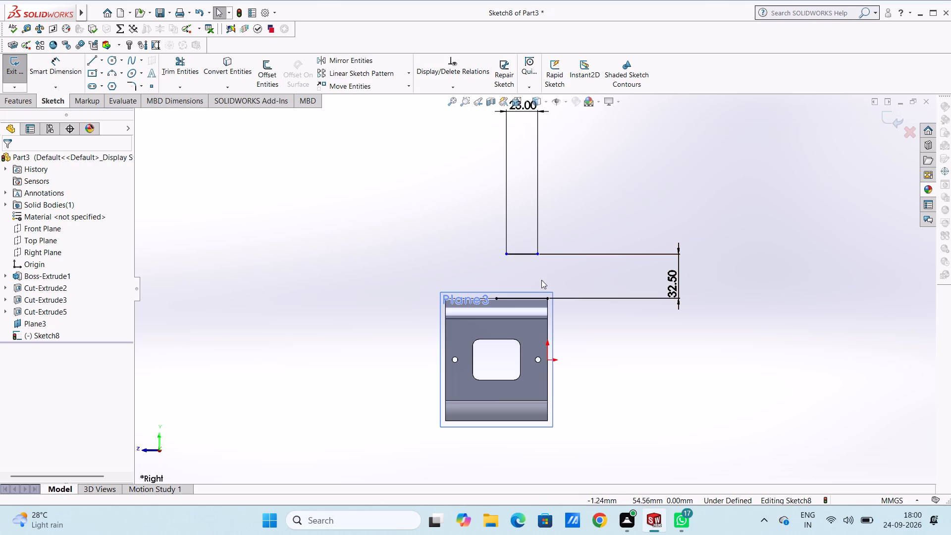
Sketch a 23.2 mm vertical line upward from the base line's end farther from the origin.
left_click(89, 59)
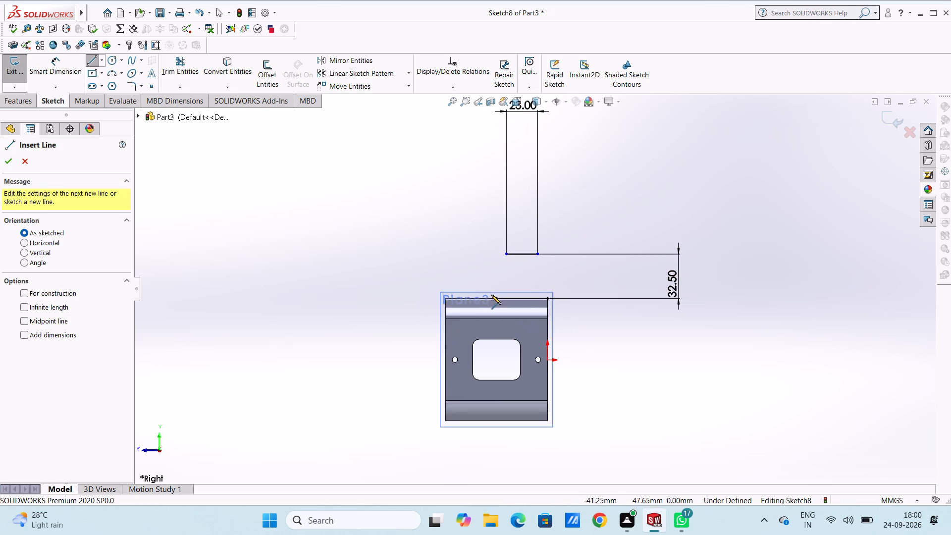
left_click(498, 299)
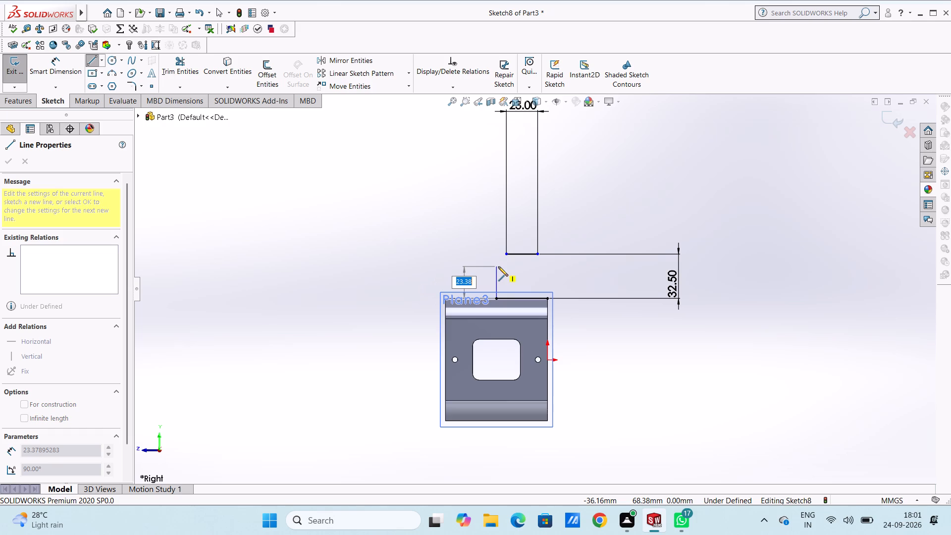
type("23.2")
key("Return")
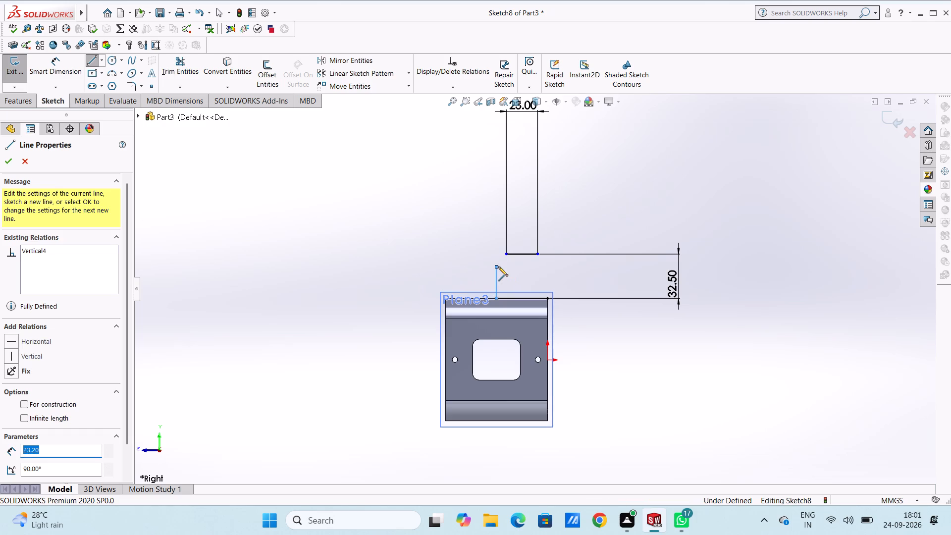
key("Escape")
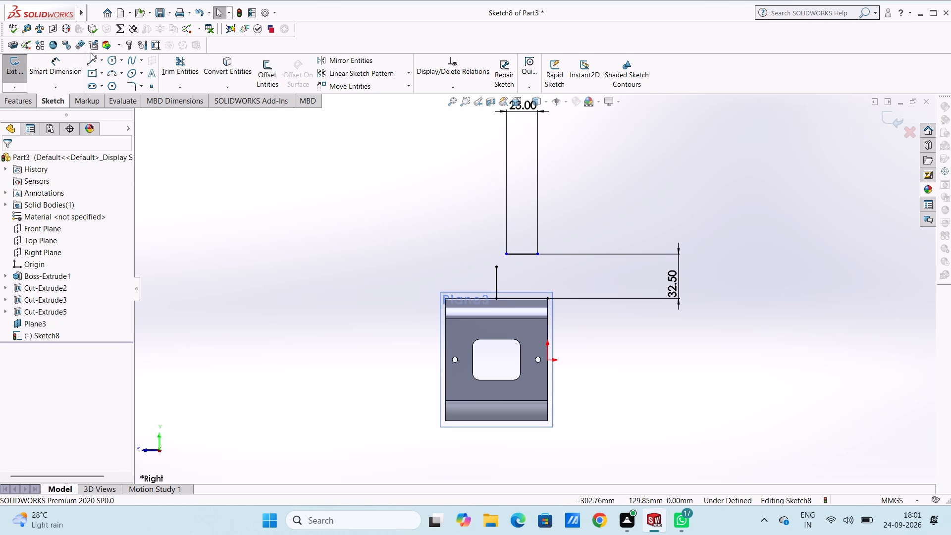
Sketch a vertical line up from the base line's origin-side end, level with the 23.2 mm line, and connect it to the upper line.
left_click(91, 60)
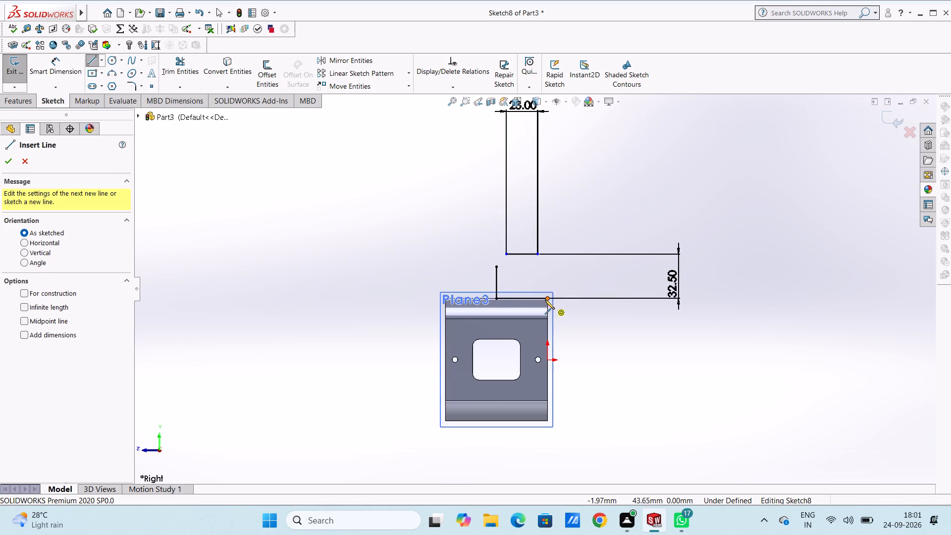
left_click(547, 298)
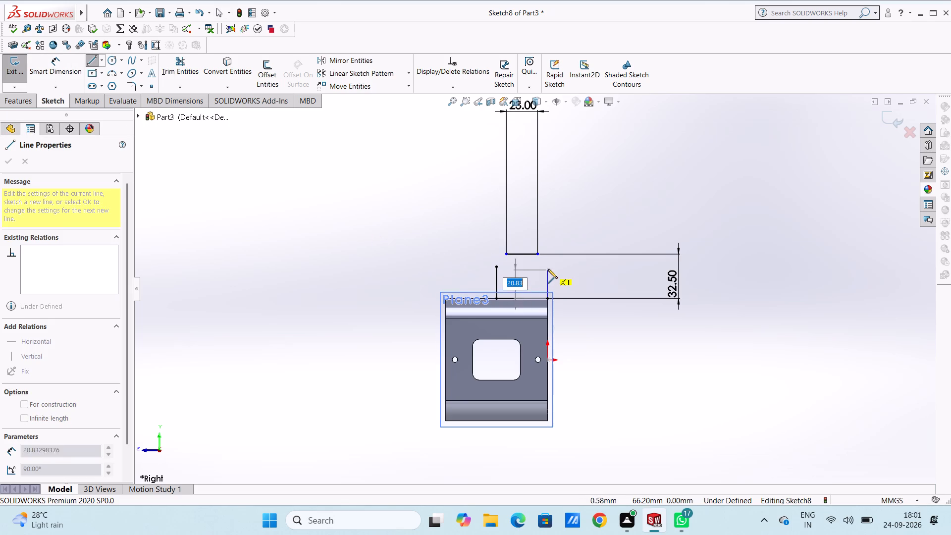
left_click(548, 267)
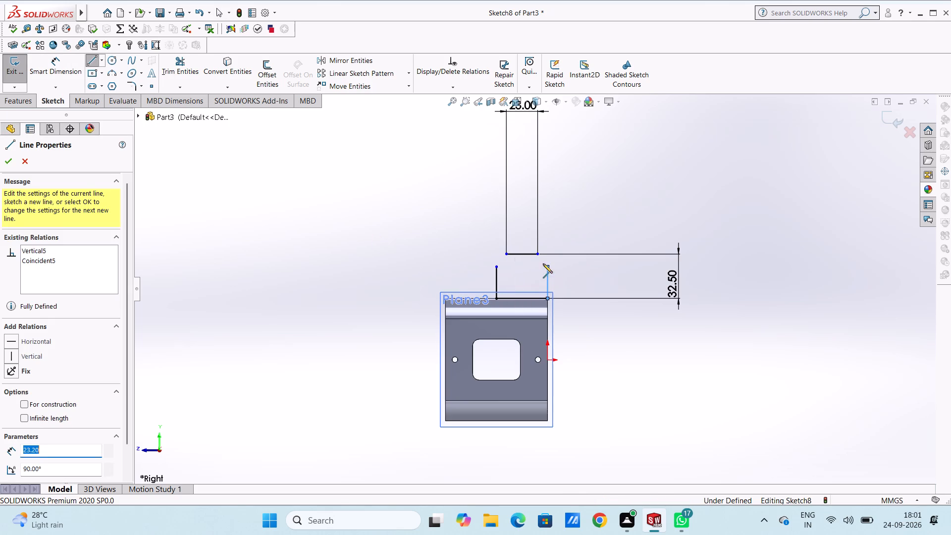
left_click(538, 255)
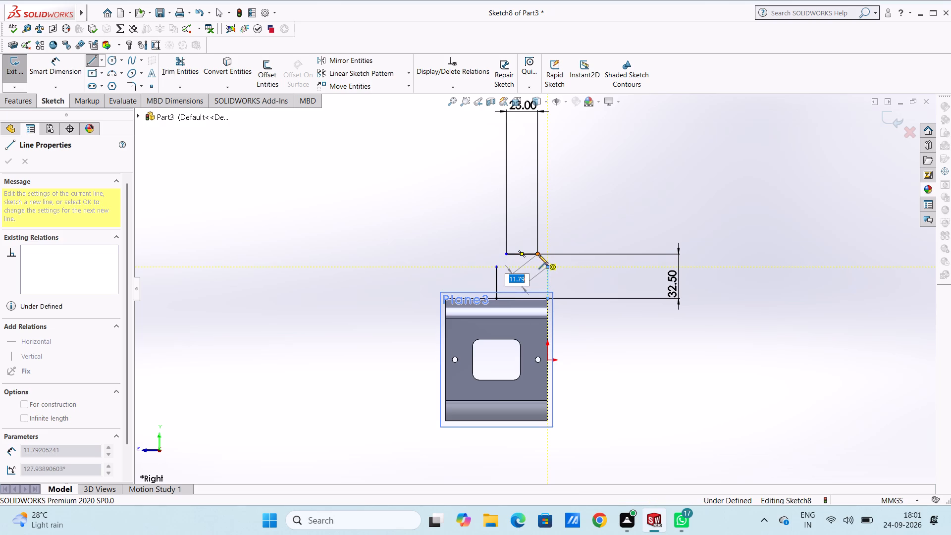
key("Escape")
key("Escape")
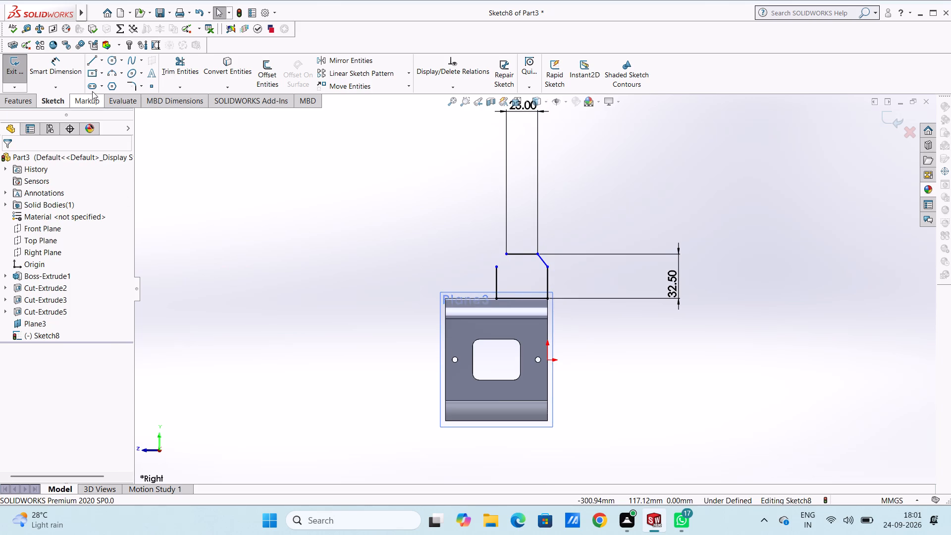
Close the profile with a sloped line from the upper line's free end to the top of the other vertical line.
left_click(92, 62)
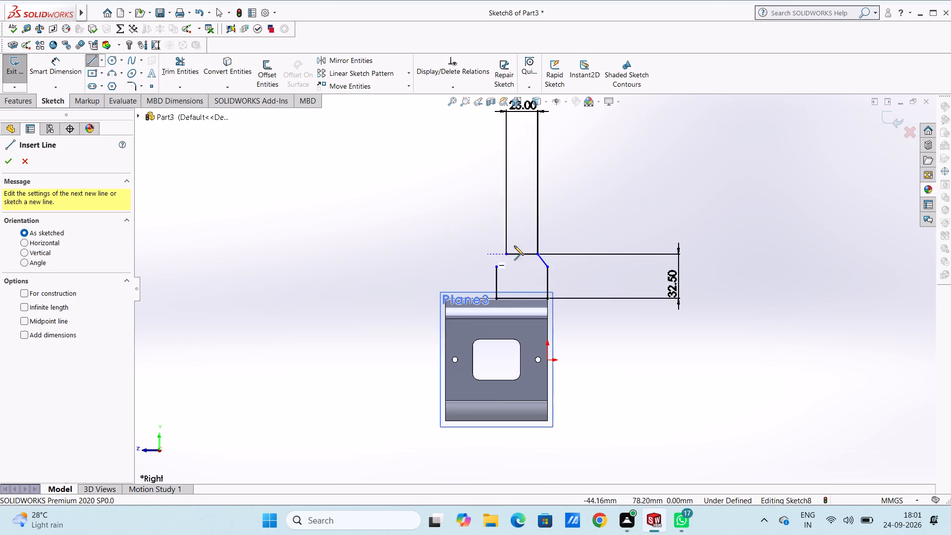
left_click(506, 254)
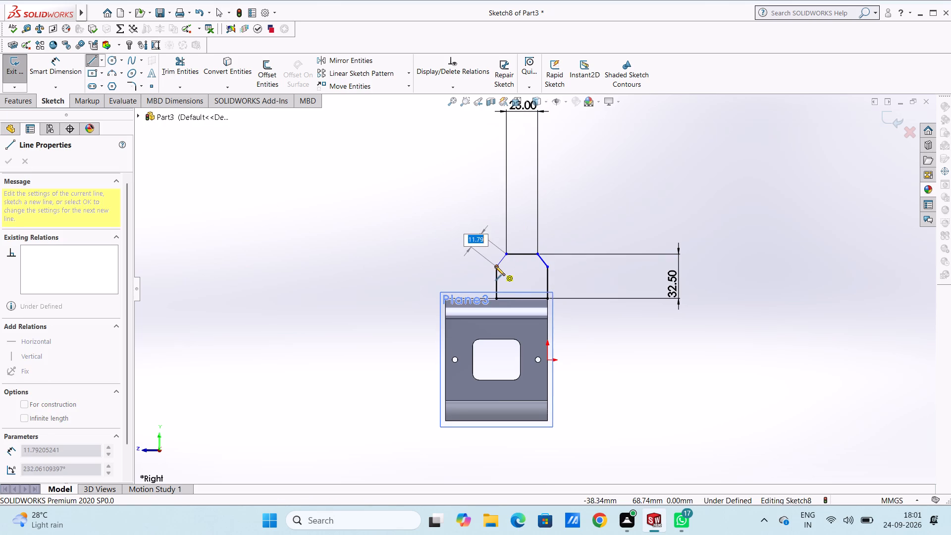
left_click(495, 266)
key("Escape")
key("Escape")
key("Escape")
key("Escape")
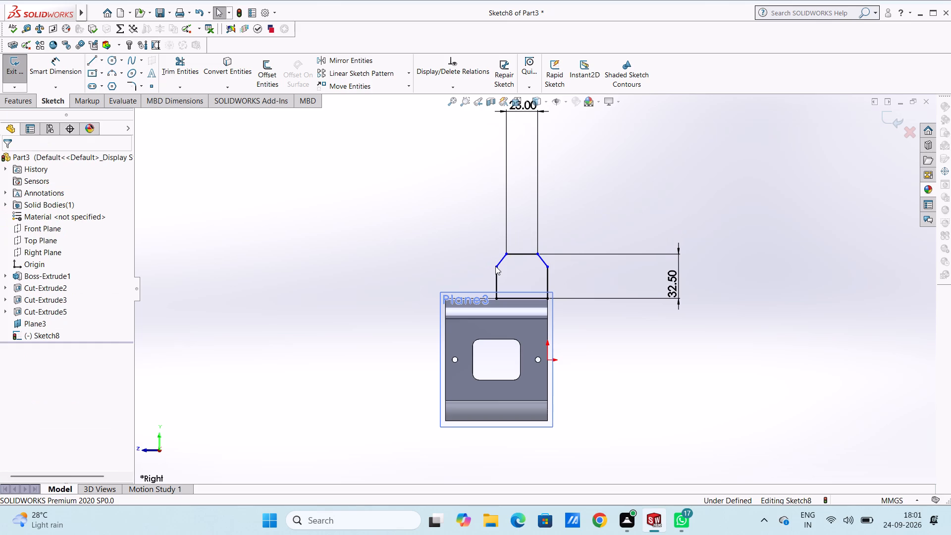
Dimension the vertical height of the sloped line on the profile's origin side as 9.30 mm.
scroll(588, 282, "down", 2)
scroll(565, 282, "up", 3)
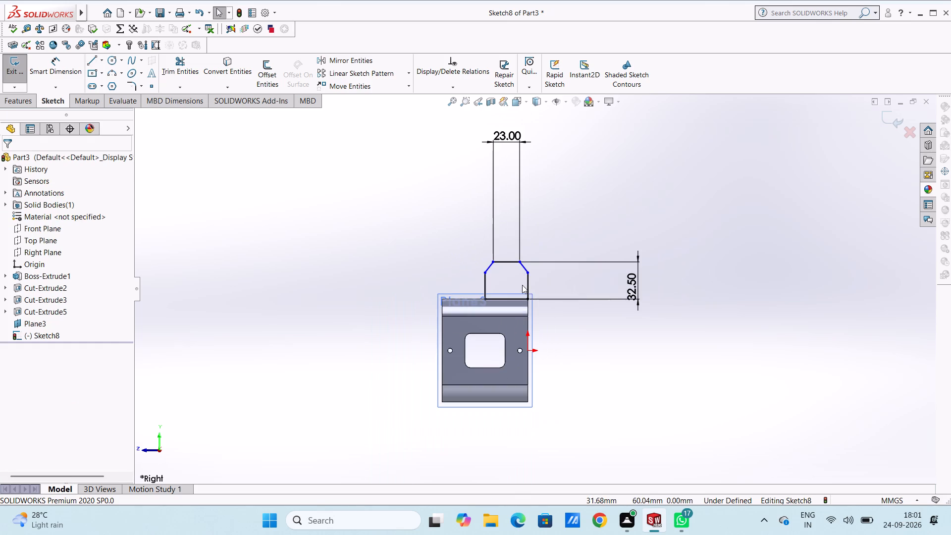
left_click(62, 66)
scroll(620, 329, "down", 3)
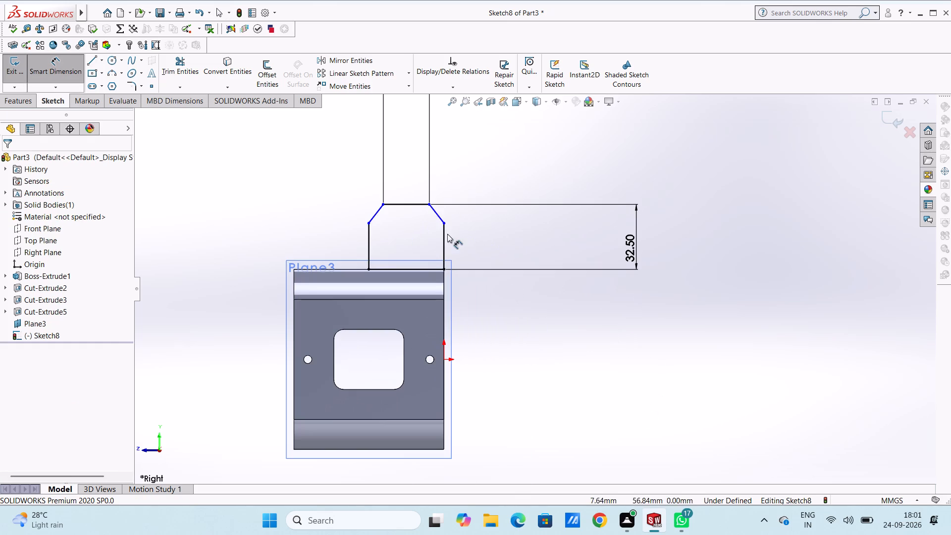
left_click(437, 212)
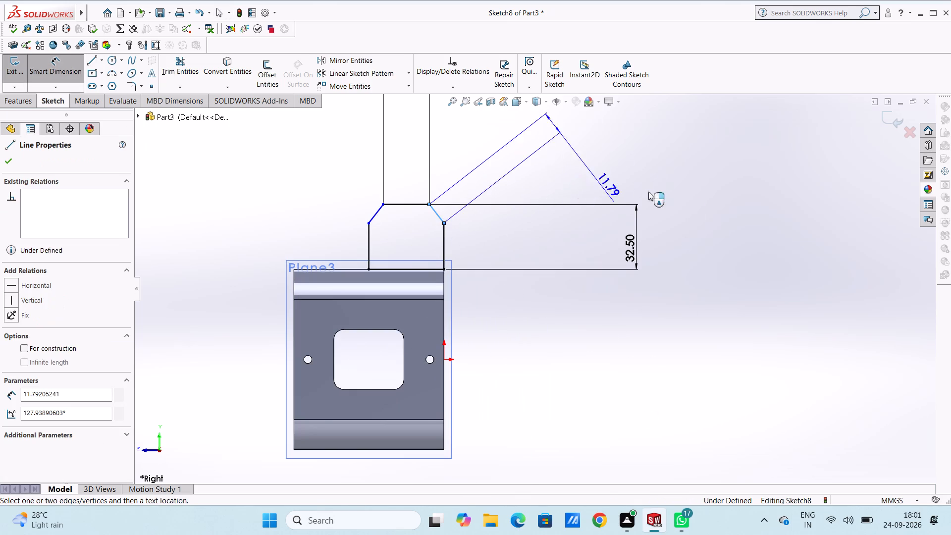
left_click(719, 215)
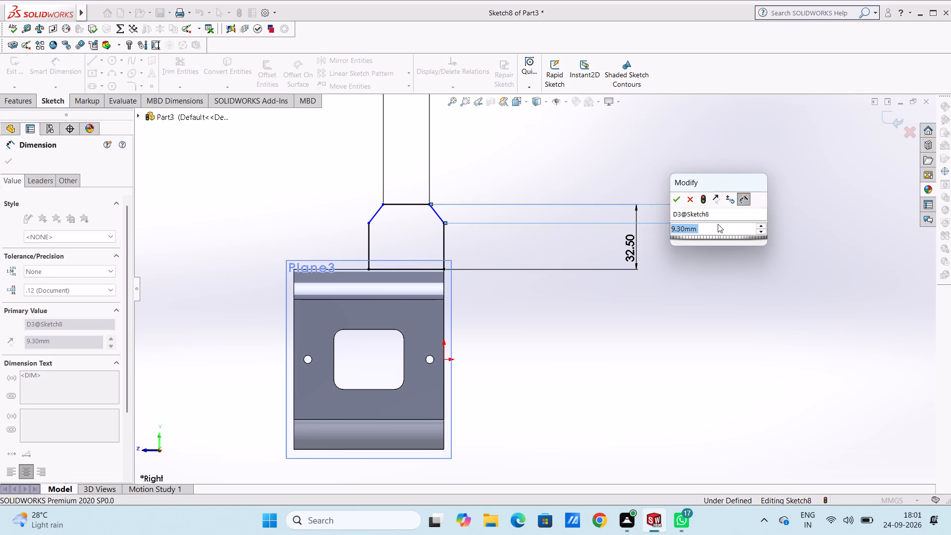
left_click(675, 205)
left_click(624, 179)
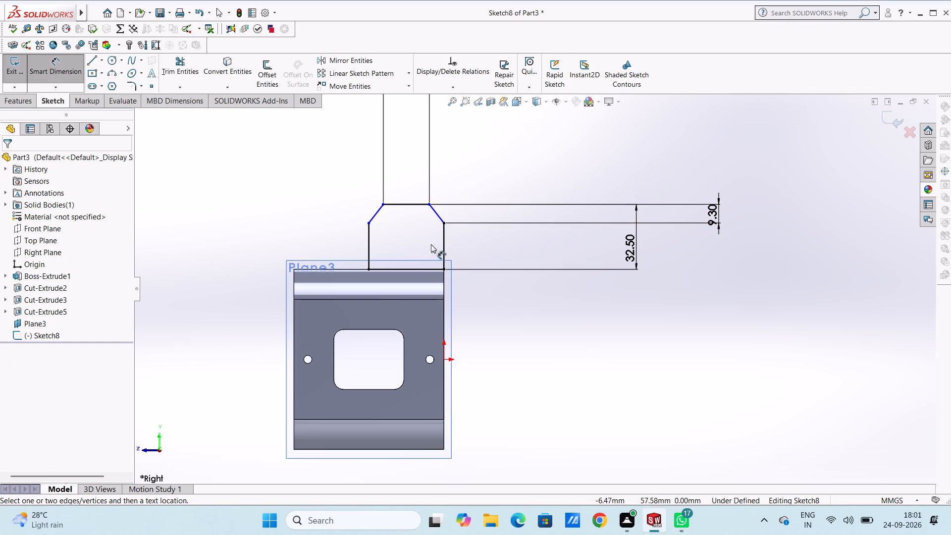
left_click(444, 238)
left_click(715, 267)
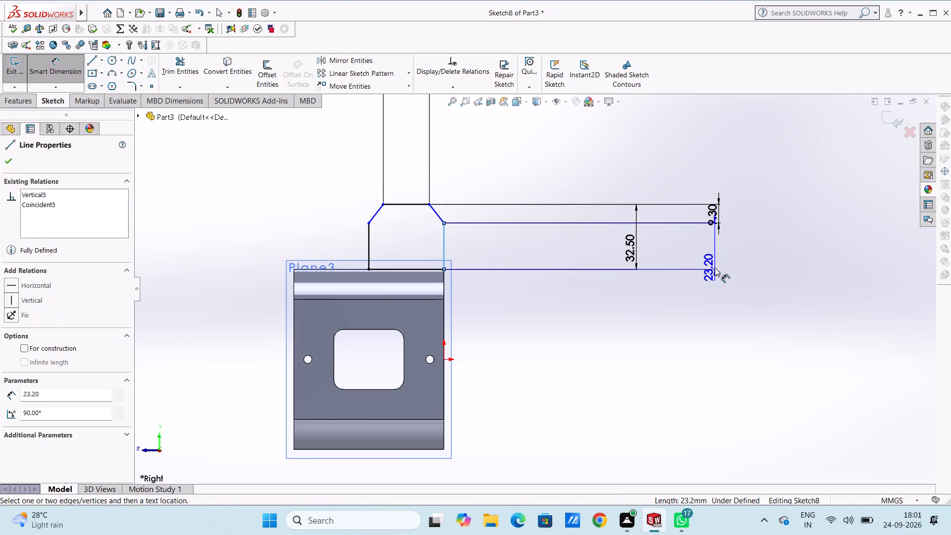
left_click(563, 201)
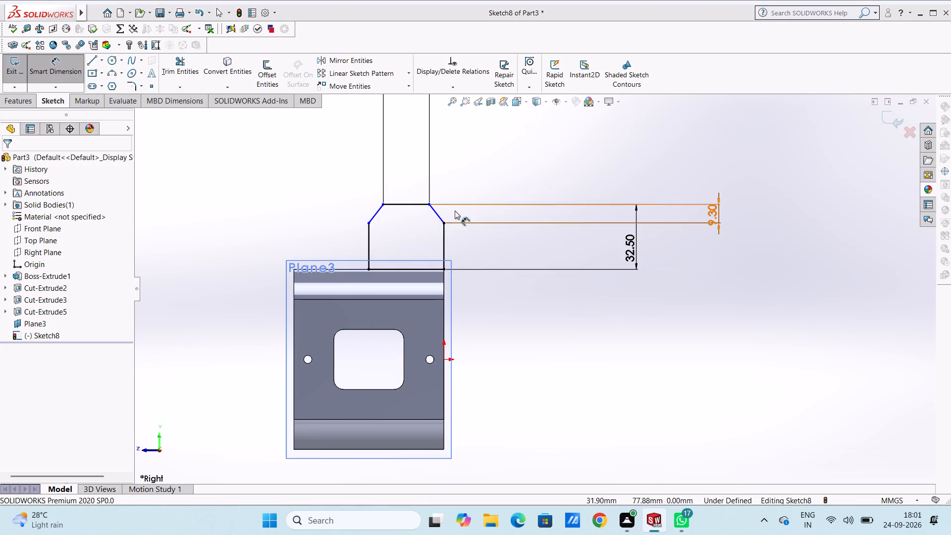
Dimension the vertical height of the sloped line on the side farther from the origin as 9.30 mm.
scroll(415, 208, "down", 3)
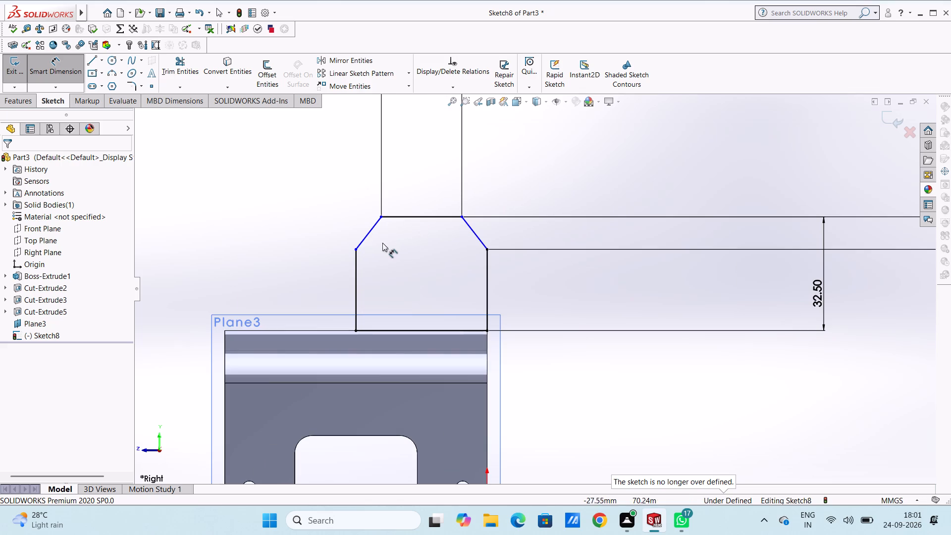
left_click(365, 238)
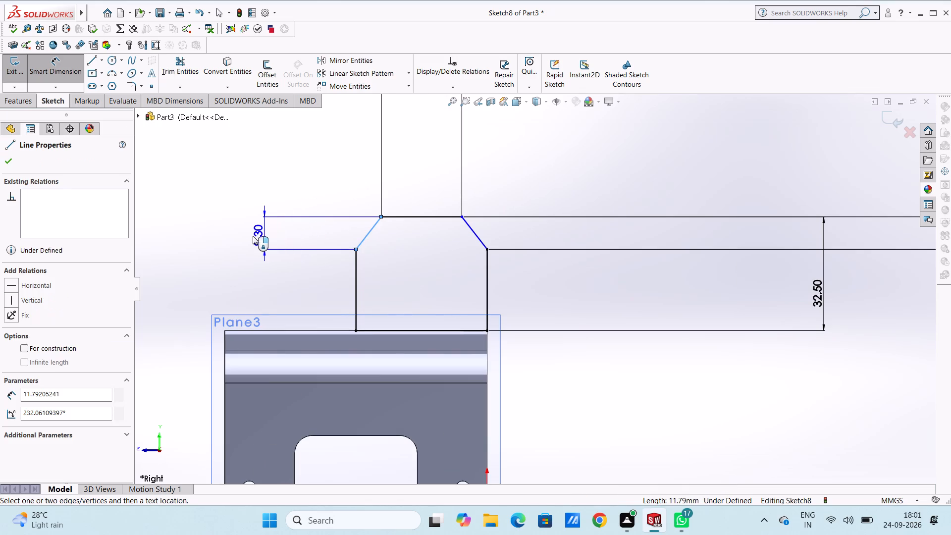
left_click(250, 236)
left_click(210, 220)
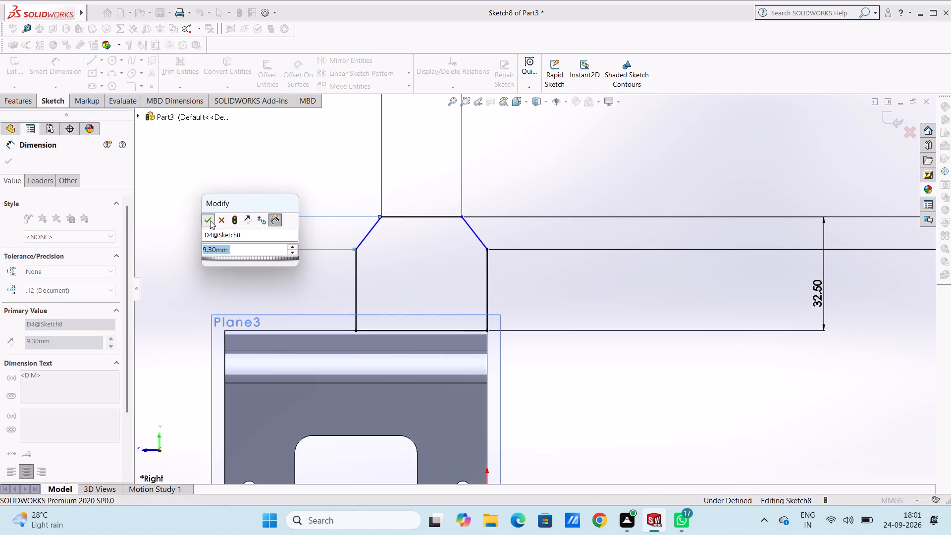
left_click(207, 214)
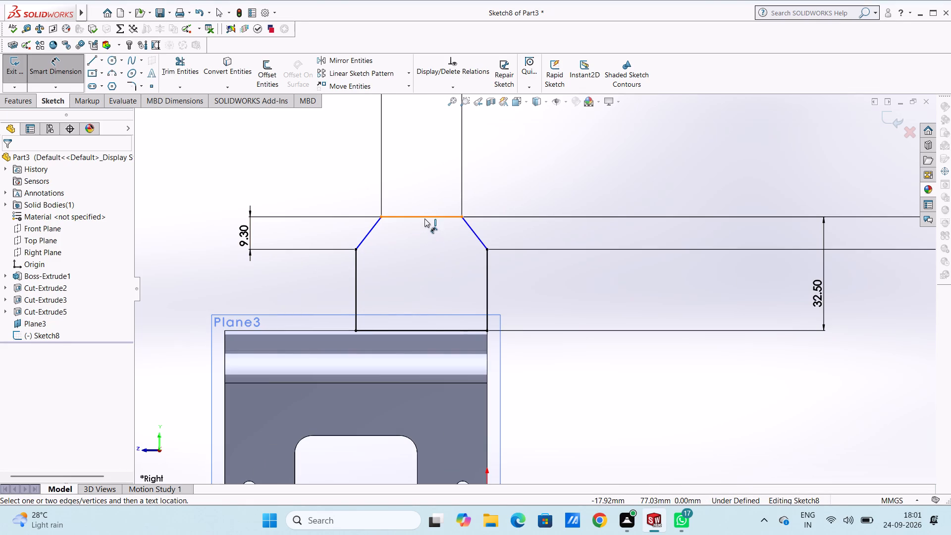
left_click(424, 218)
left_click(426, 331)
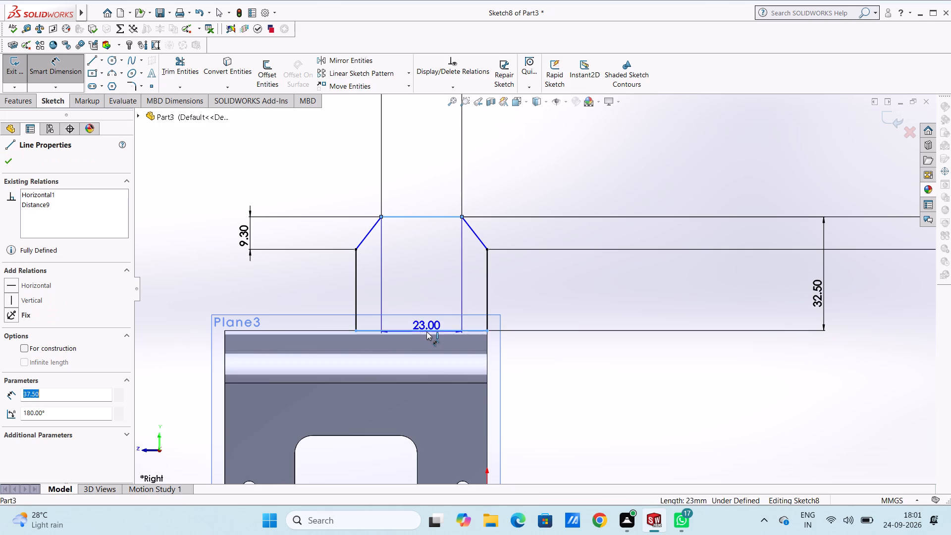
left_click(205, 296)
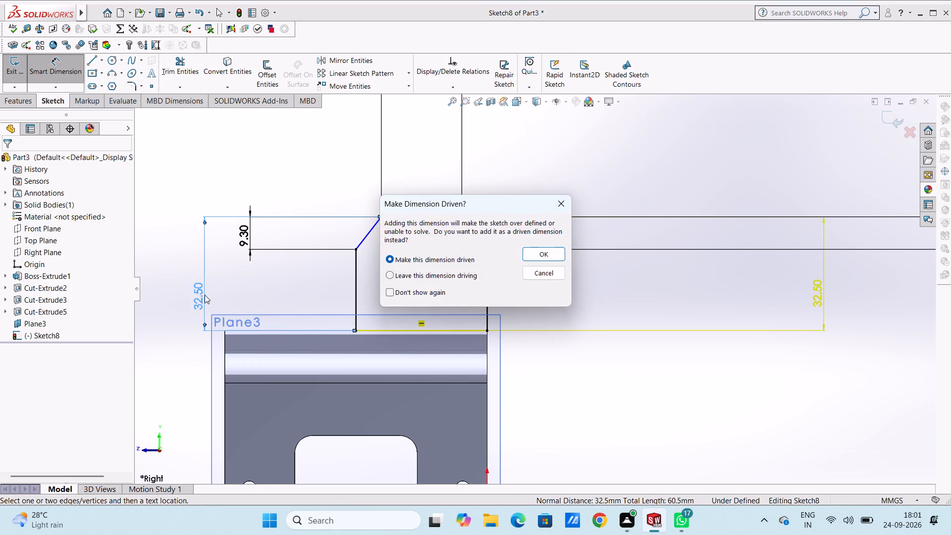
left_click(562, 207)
Dimension the horizontal distance between the base line's and the upper line's ends farther from the origin as 7.25 mm.
scroll(531, 269, "up", 3)
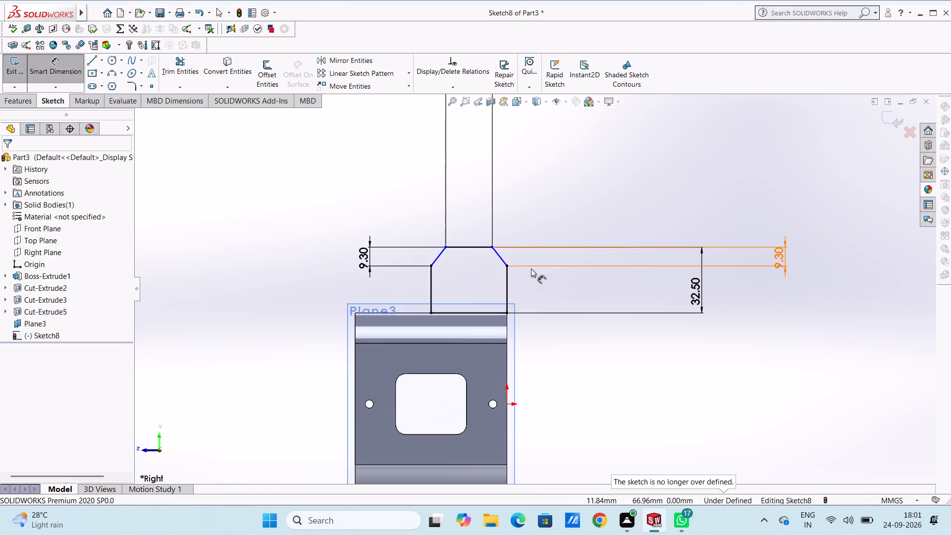
scroll(532, 272, "up", 2)
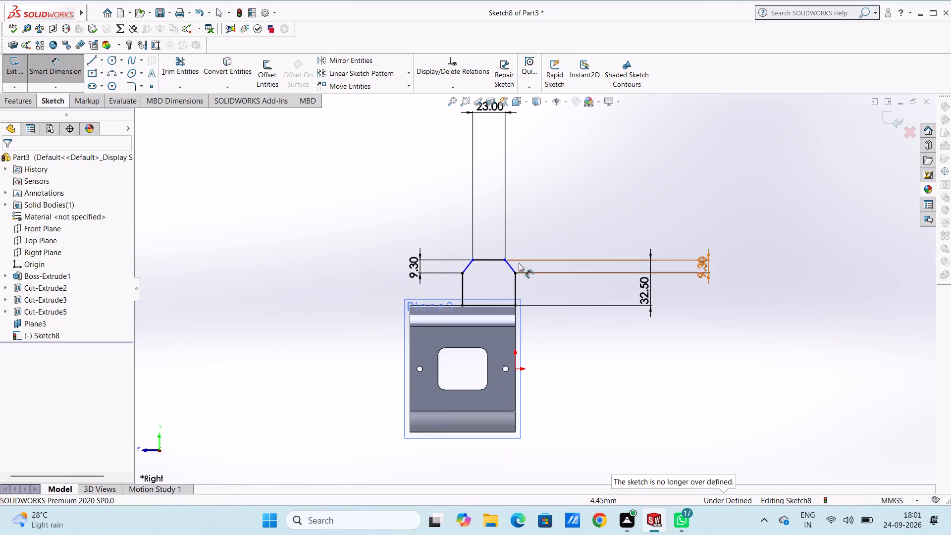
scroll(512, 255, "down", 3)
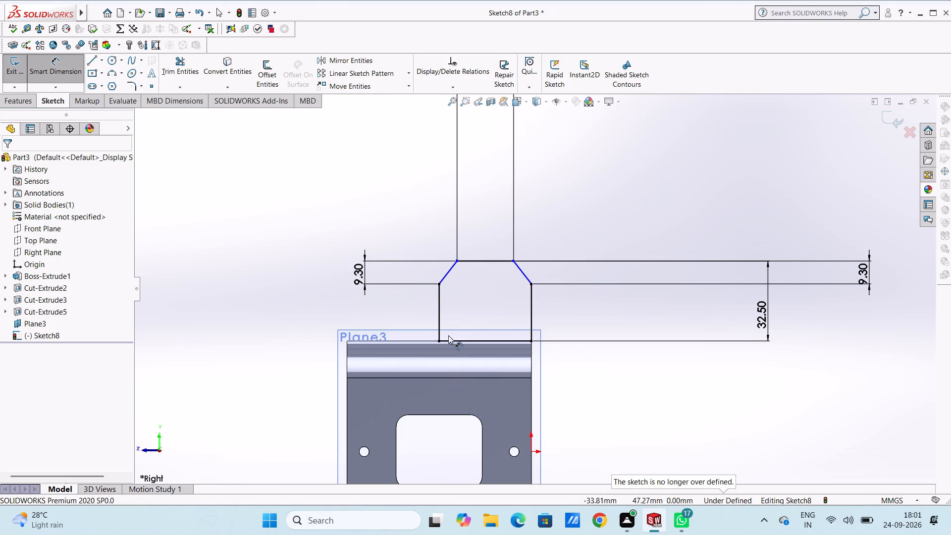
left_click(439, 343)
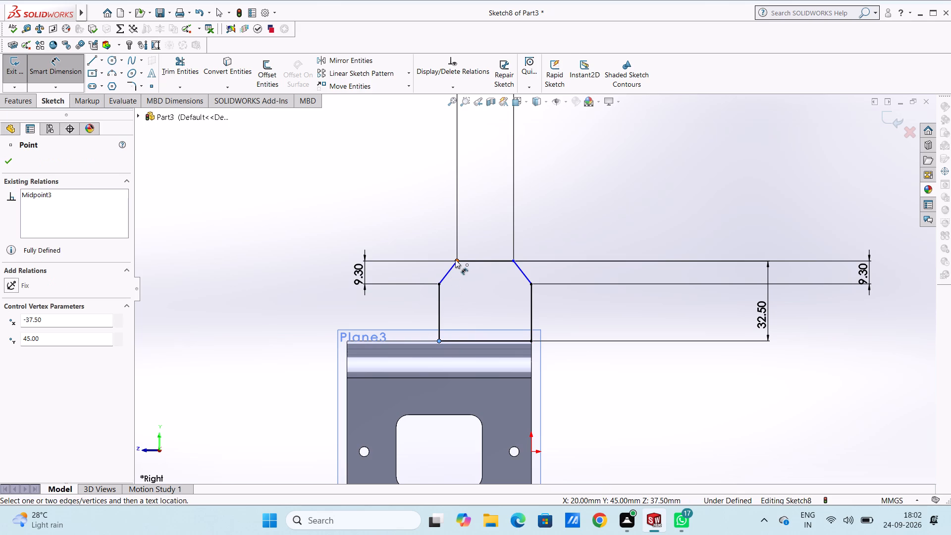
left_click(462, 258)
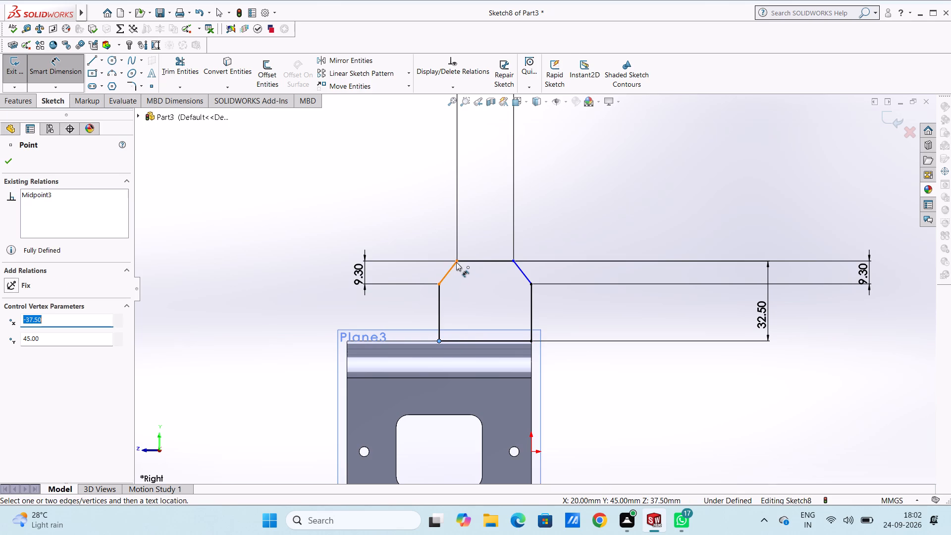
left_click(456, 261)
left_click(442, 160)
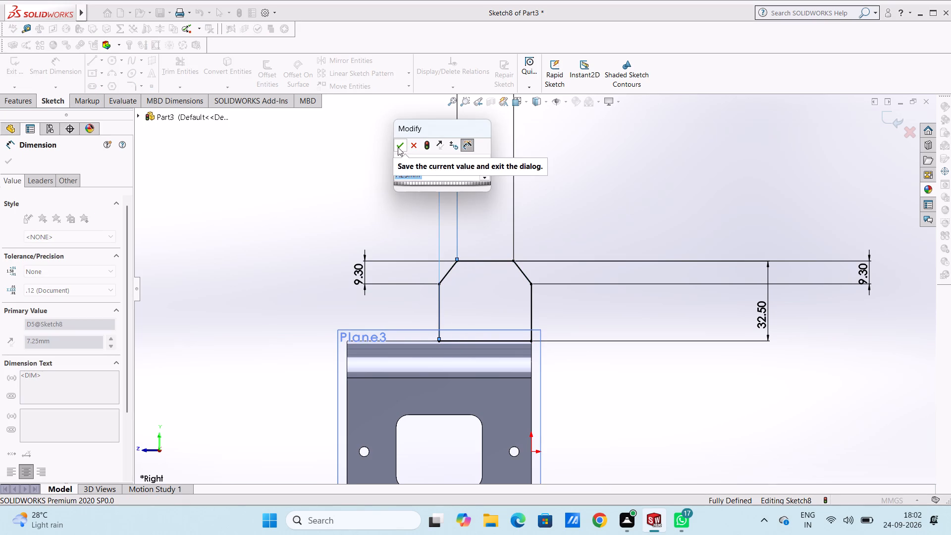
left_click(398, 147)
left_click(386, 191)
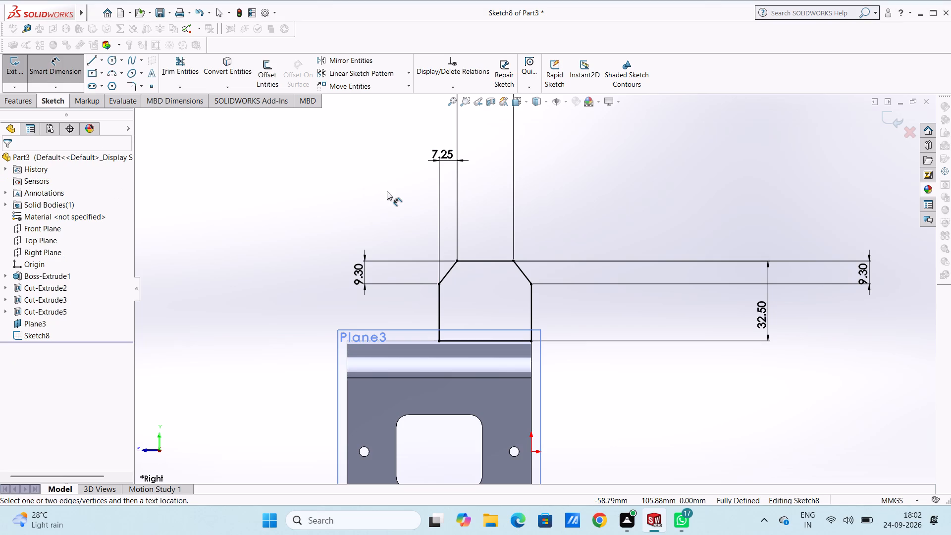
key("Escape")
key("Escape")
Sketch a circle of 6 mm radius inside the lug profile, centred below the upper line's midpoint.
scroll(387, 191, "down", 1)
scroll(522, 277, "up", 3)
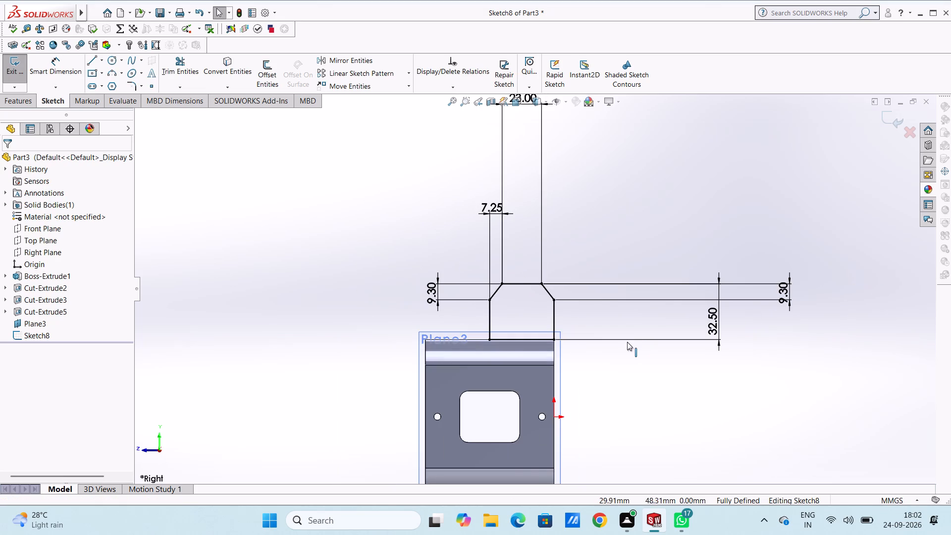
left_click(114, 61)
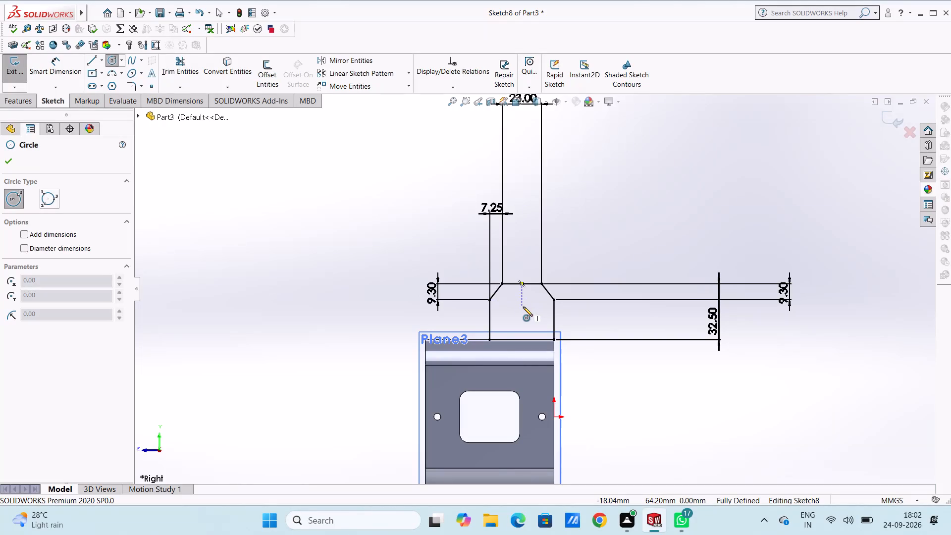
left_click(523, 306)
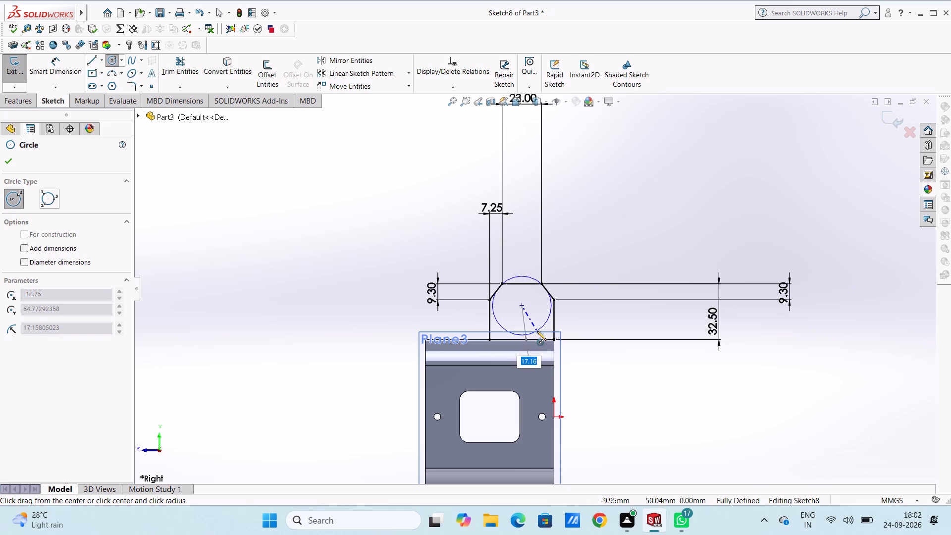
key("6")
key("Return")
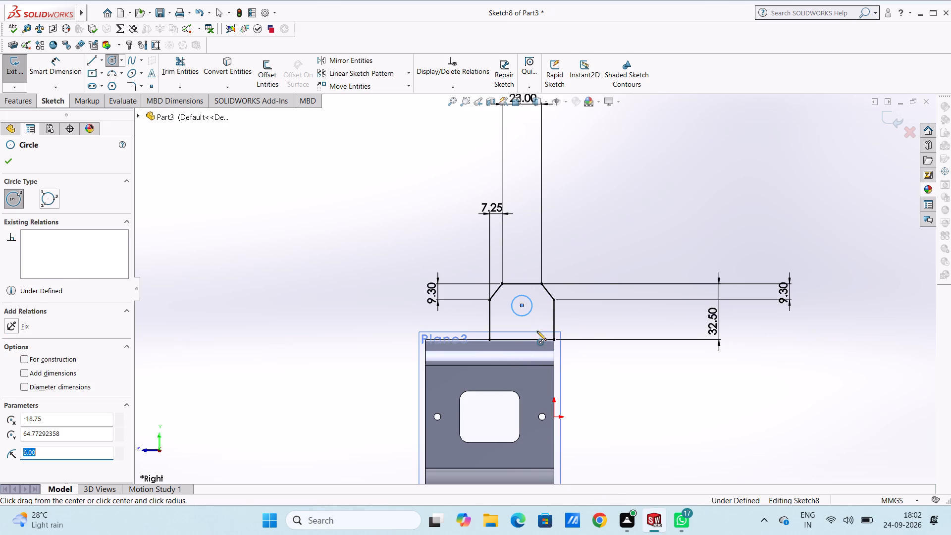
key("Escape")
key("Escape")
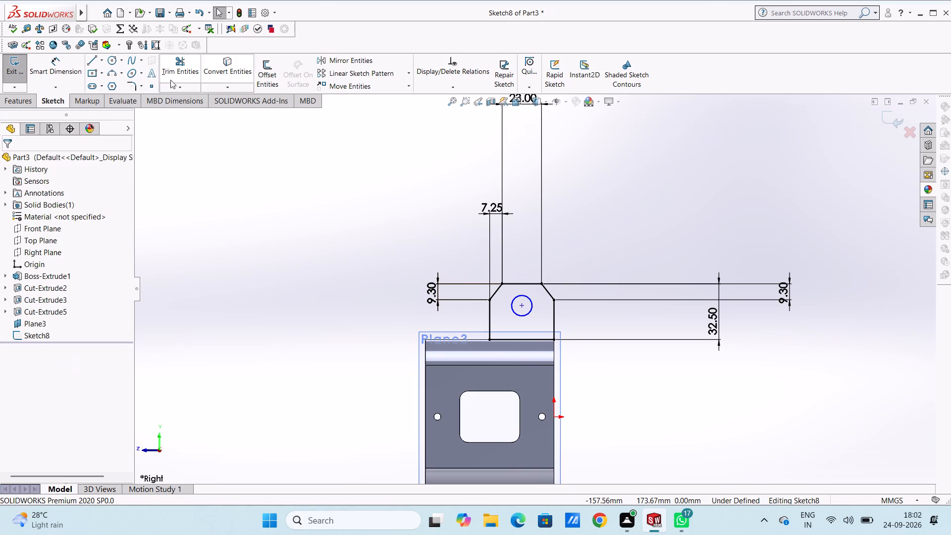
Dimension the circle's diameter as 12 mm.
left_click(63, 70)
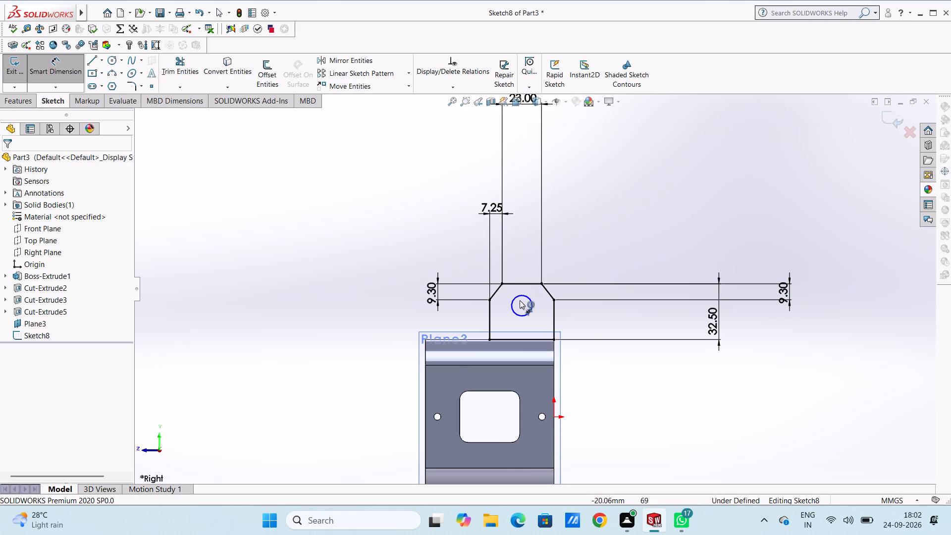
left_click(519, 295)
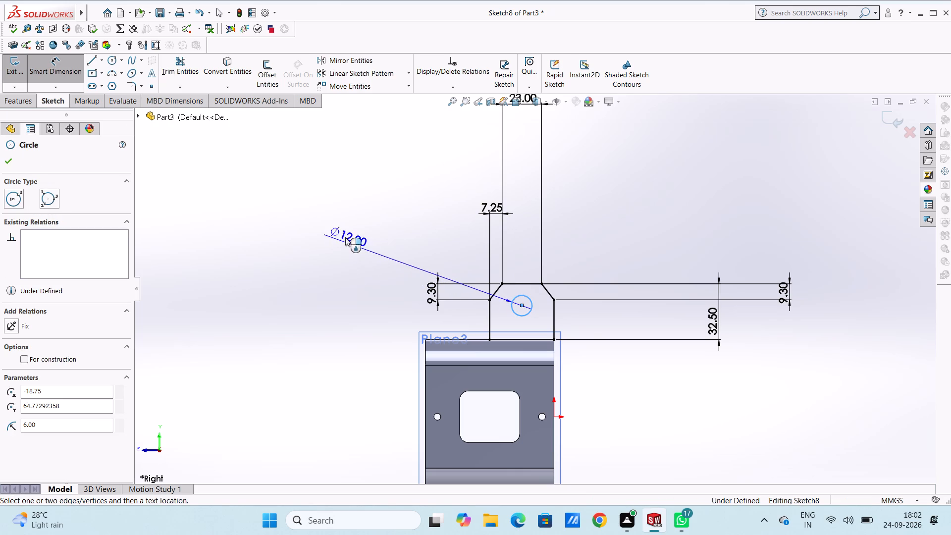
left_click(355, 228)
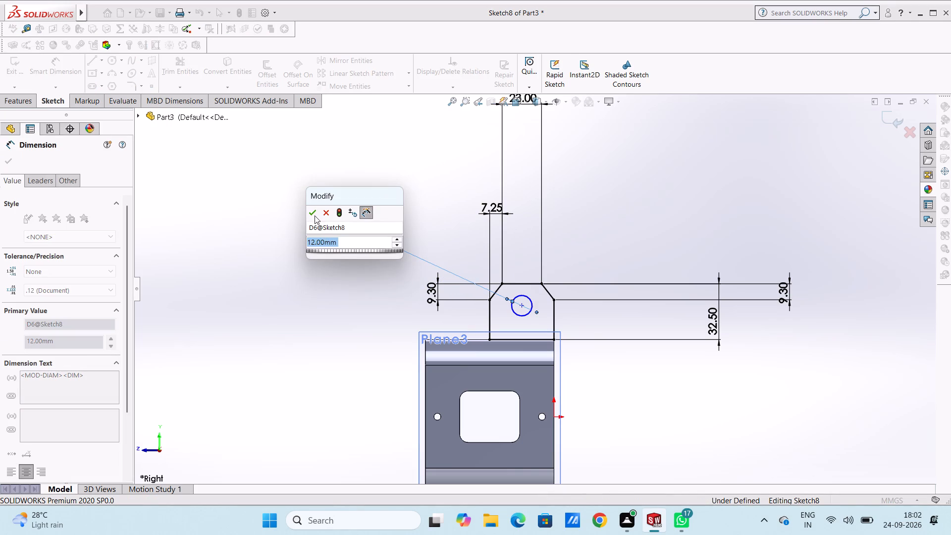
left_click(312, 212)
left_click(302, 226)
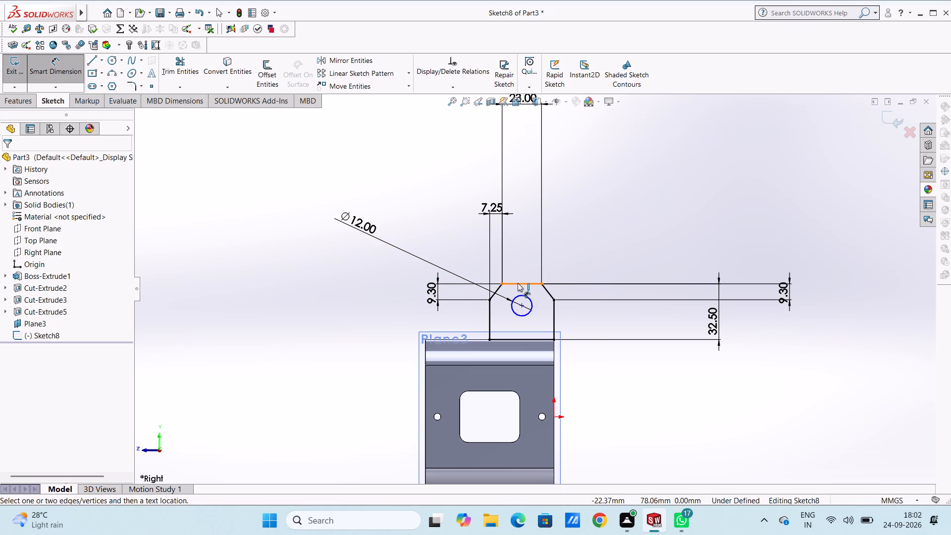
Dimension the distance from the profile's upper line to the circle's centre as 11.5 mm.
left_click(518, 283)
left_click(521, 306)
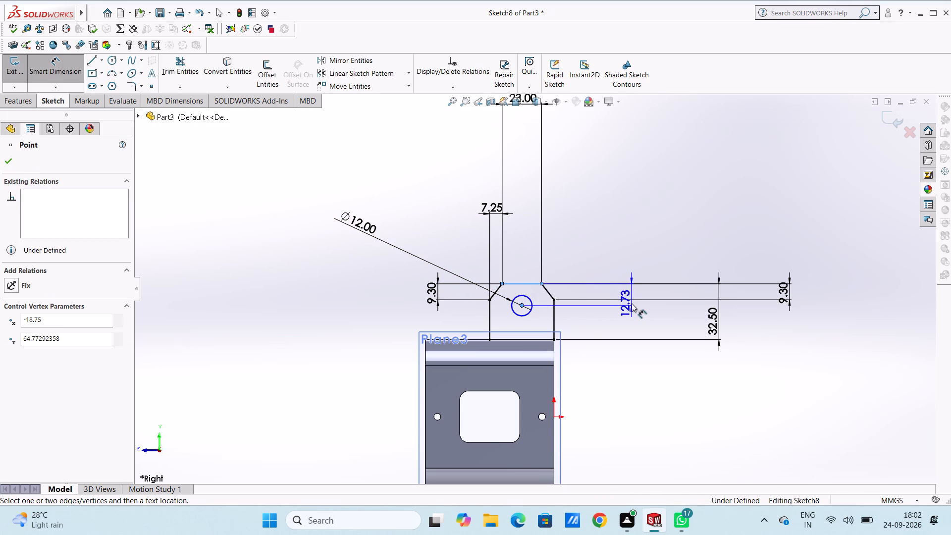
left_click(658, 305)
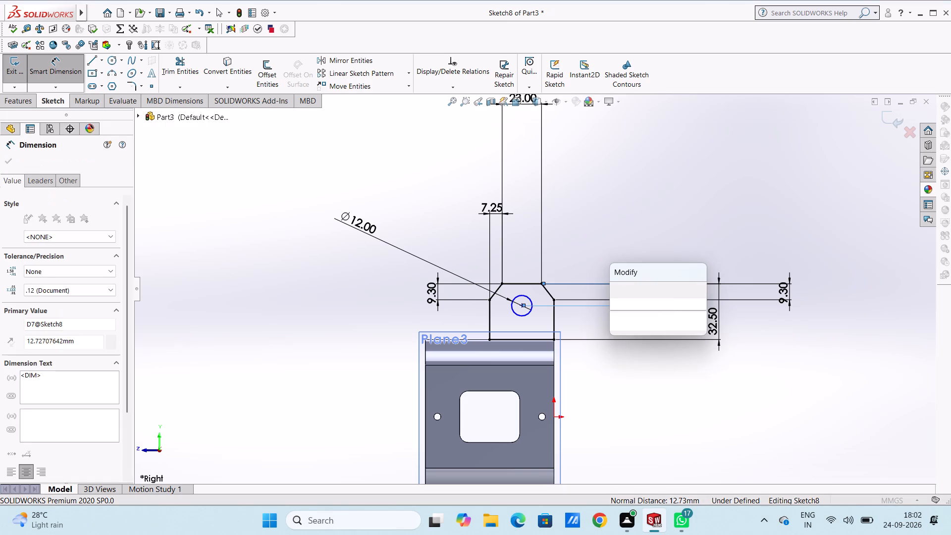
type("11.5")
key("Return")
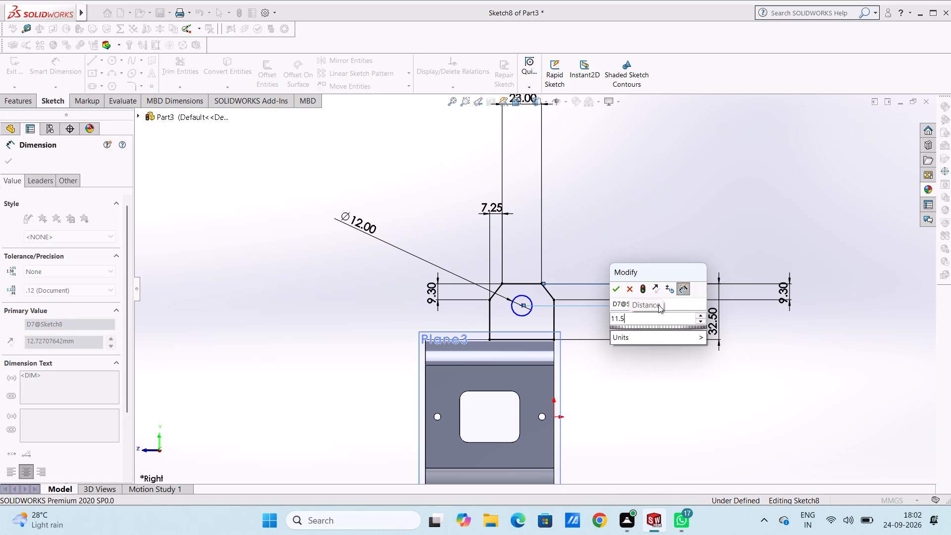
left_click(586, 242)
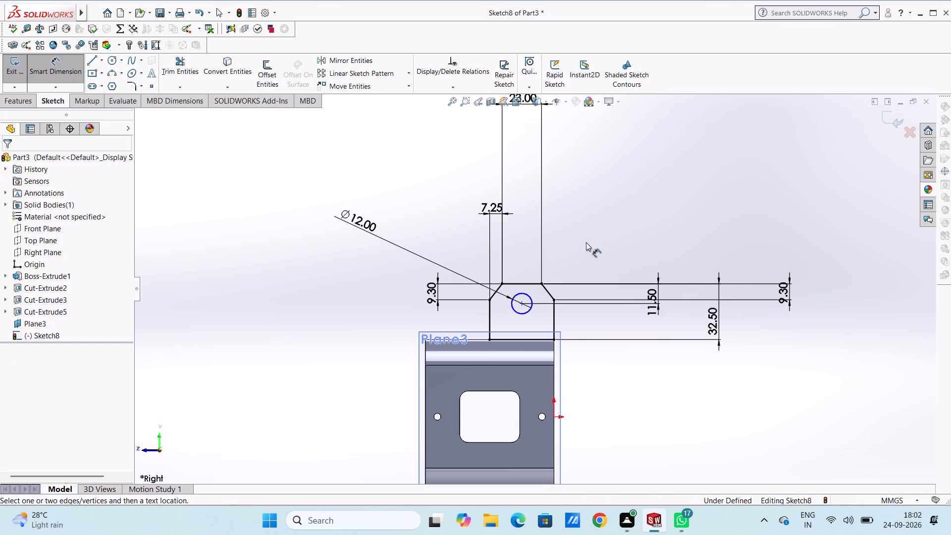
Dimension the horizontal distance from the circle's centre to the lug profile's vertical line nearer the origin as 18.75 mm.
left_click(523, 304)
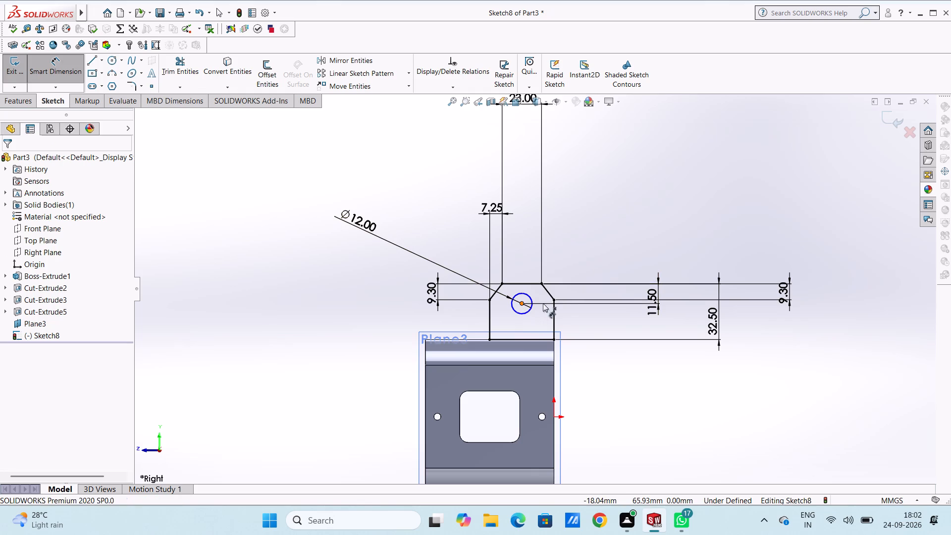
left_click(554, 310)
left_click(553, 179)
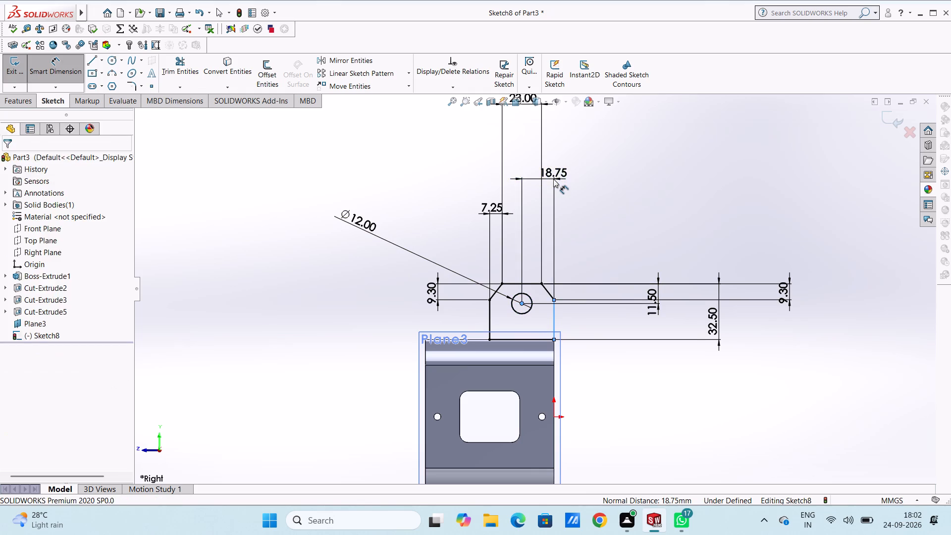
left_click(513, 167)
left_click(475, 176)
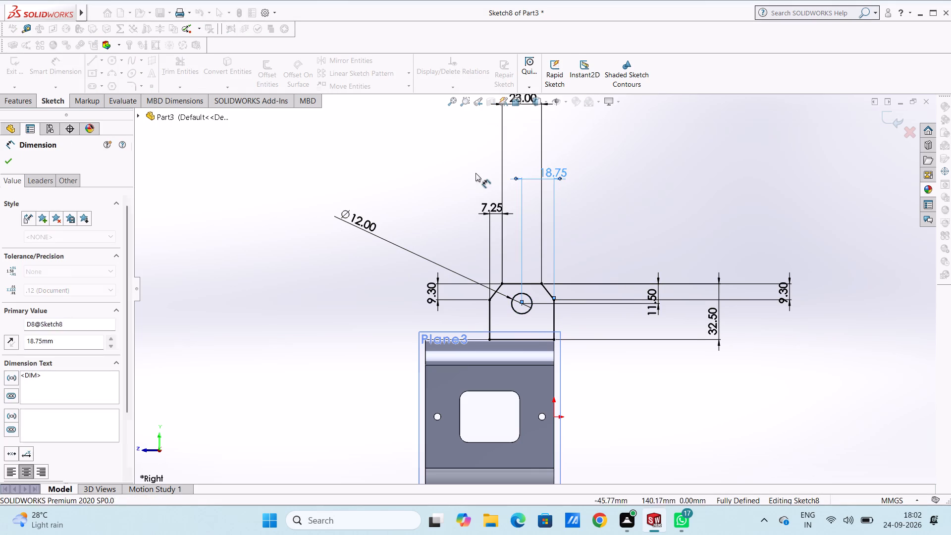
middle_click_drag(473, 177, 447, 191)
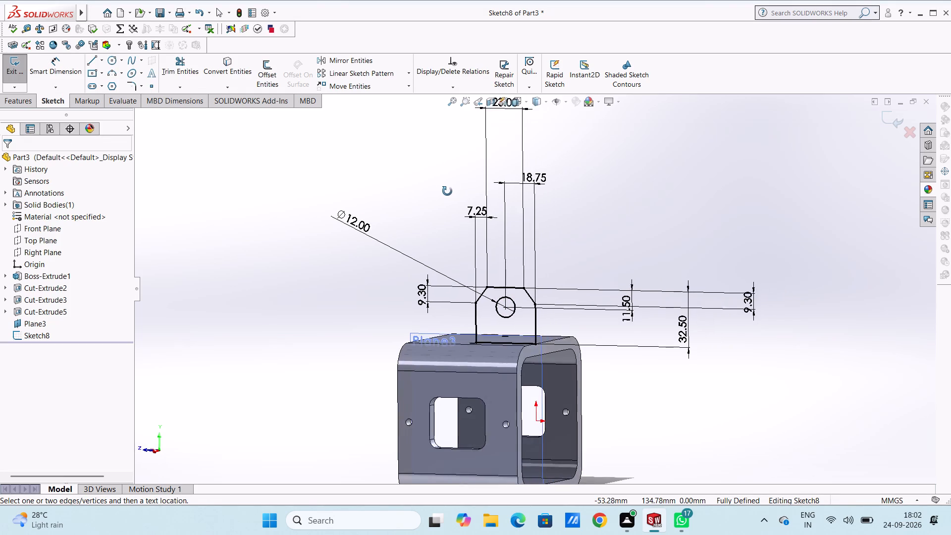
middle_click_drag(447, 191, 424, 214)
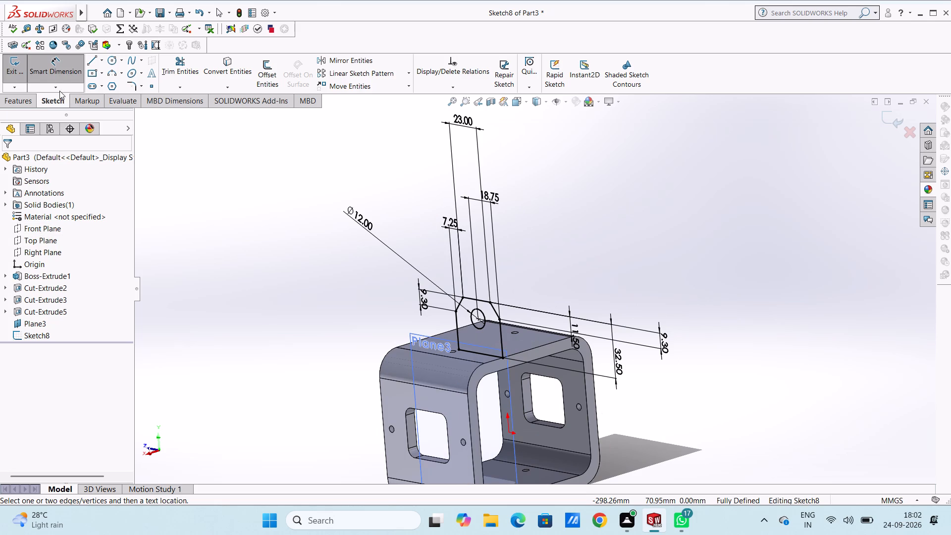
left_click(62, 69)
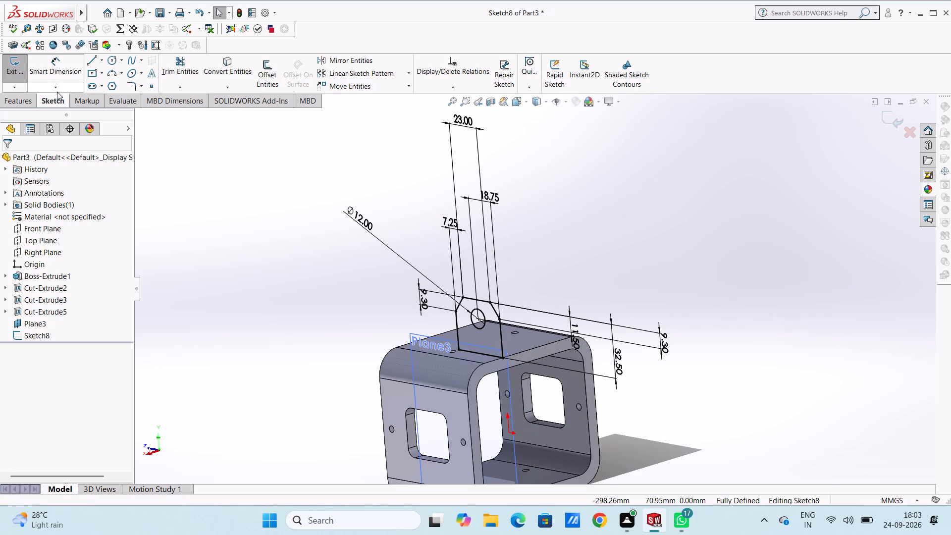
Extrude the lug profile blind by 10 mm in the reversed direction, toward the Right Plane, merged with the block.
left_click(25, 101)
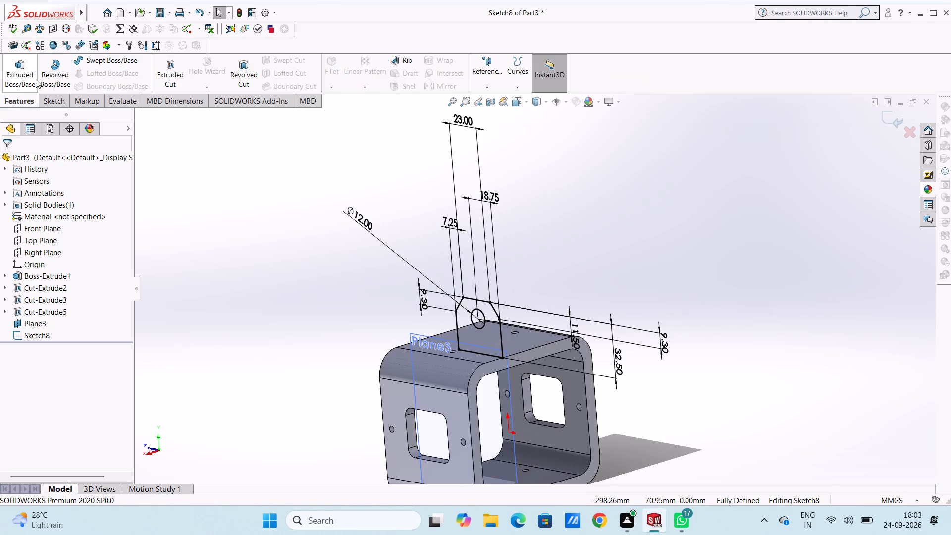
left_click(25, 74)
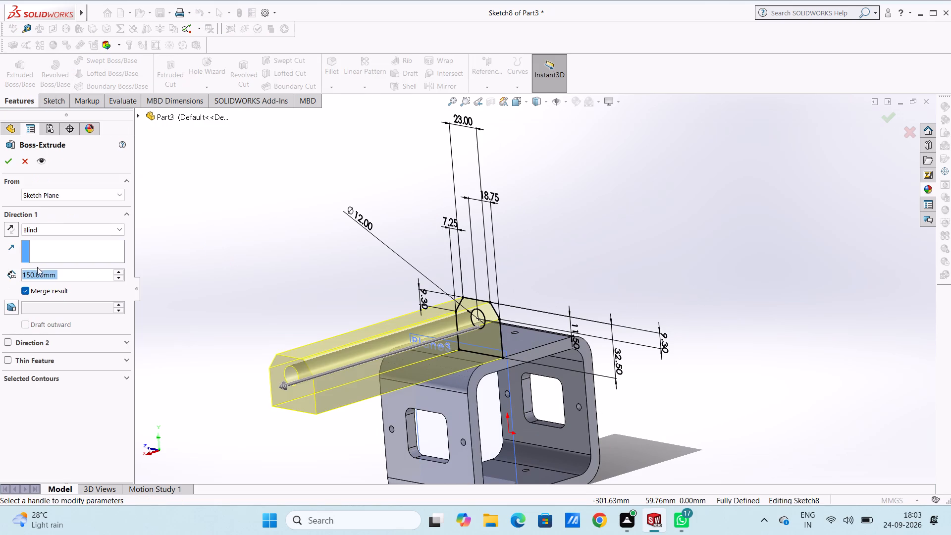
left_click(12, 223)
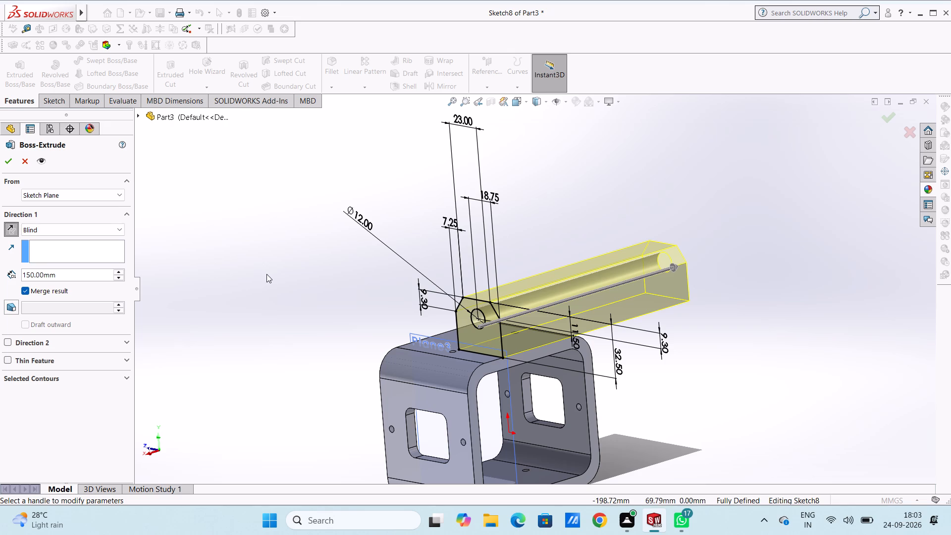
double_click(97, 277)
type("10")
key("Return")
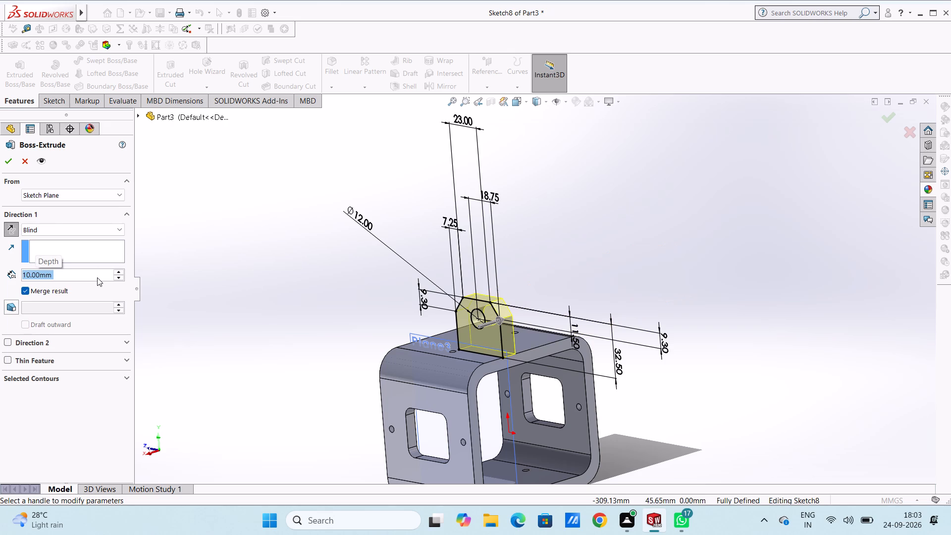
left_click(7, 164)
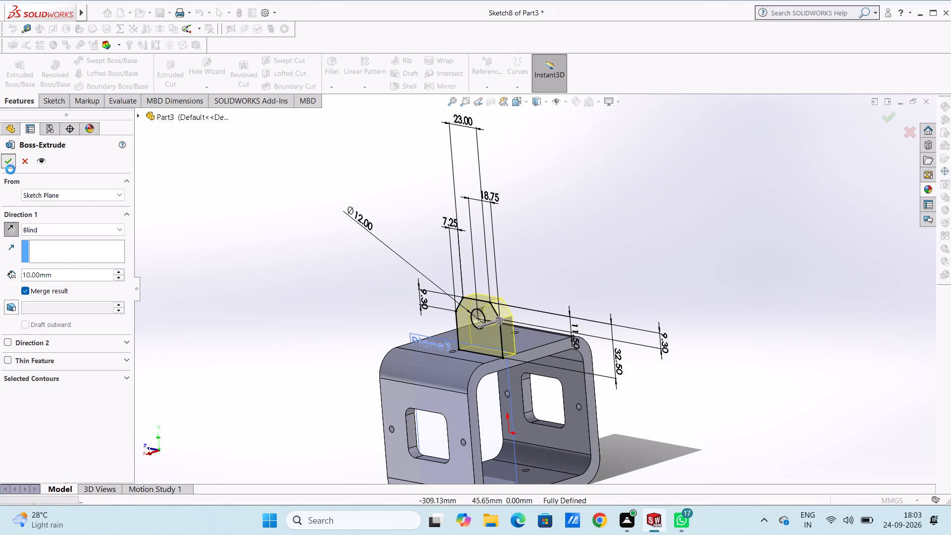
left_click(293, 305)
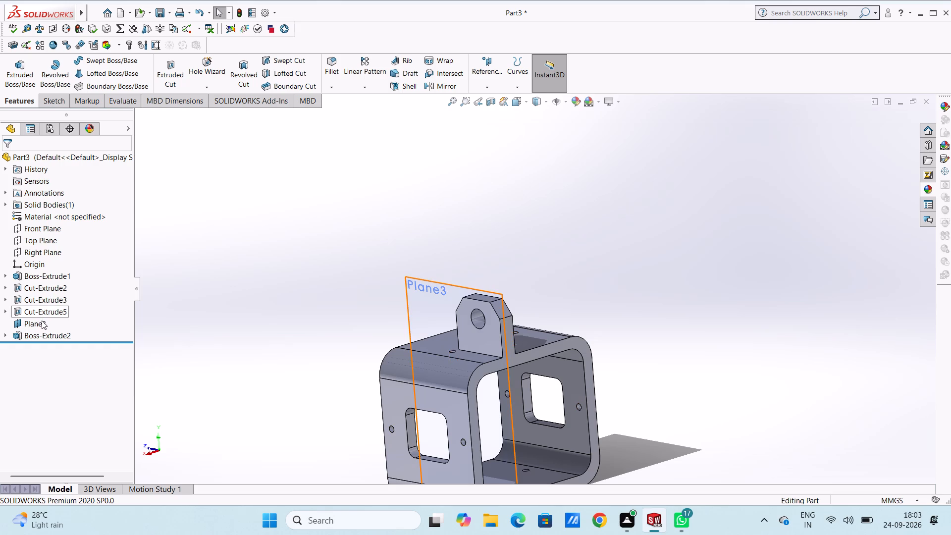
Hide Plane3, the offset plane that carries the lug sketch.
left_click(46, 323)
left_click(71, 311)
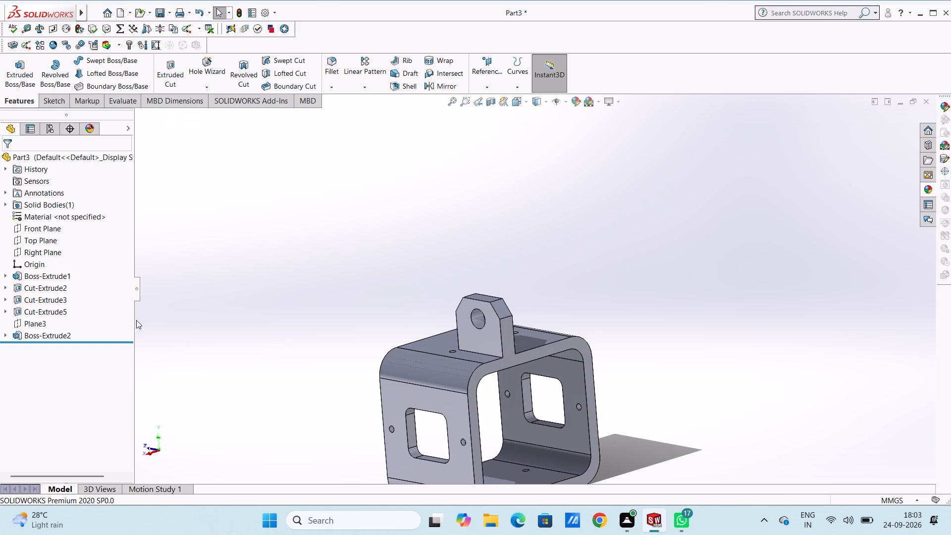
left_click(242, 317)
Create a reference plane offset 20 mm from the Right Plane with the offset flipped to the side opposite the lug.
middle_click_drag(289, 284, 239, 328)
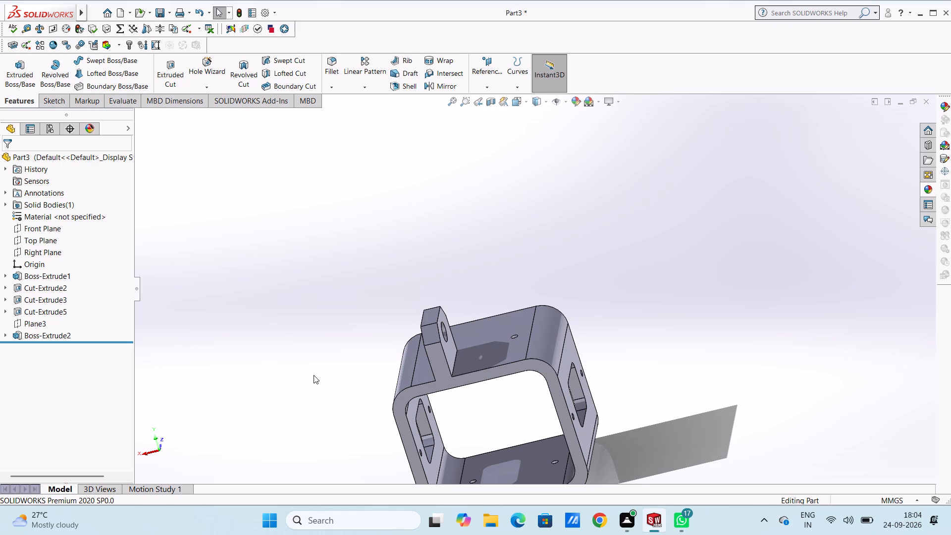
key("ctrl+5")
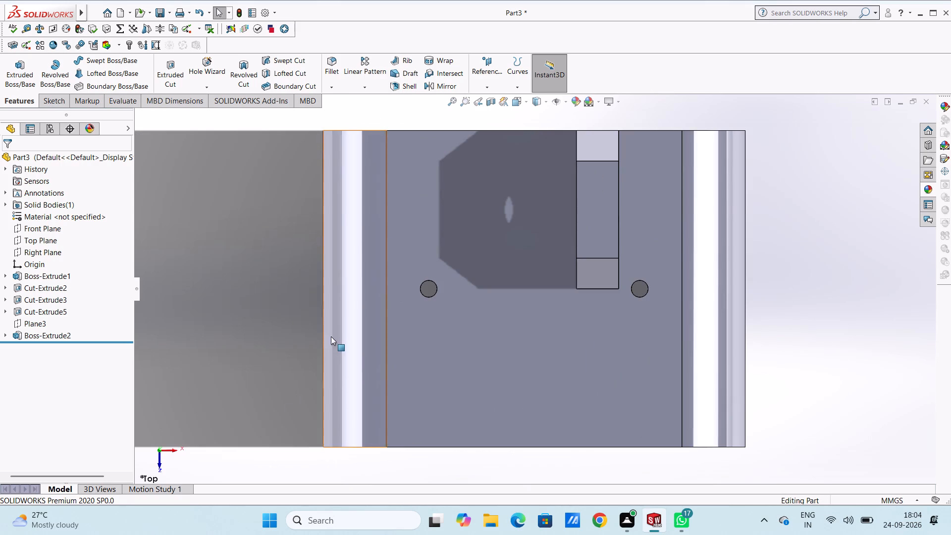
scroll(332, 335, "up", 3)
left_click(489, 66)
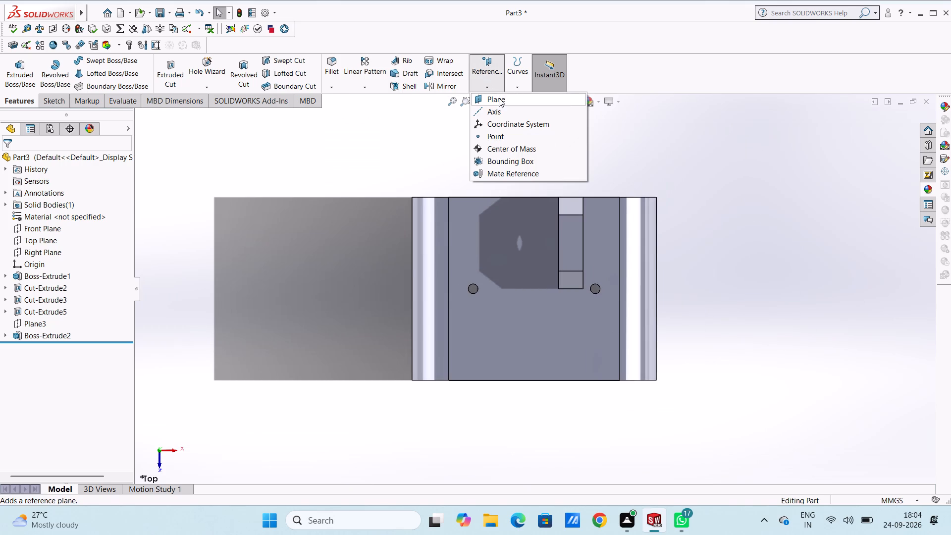
left_click(499, 98)
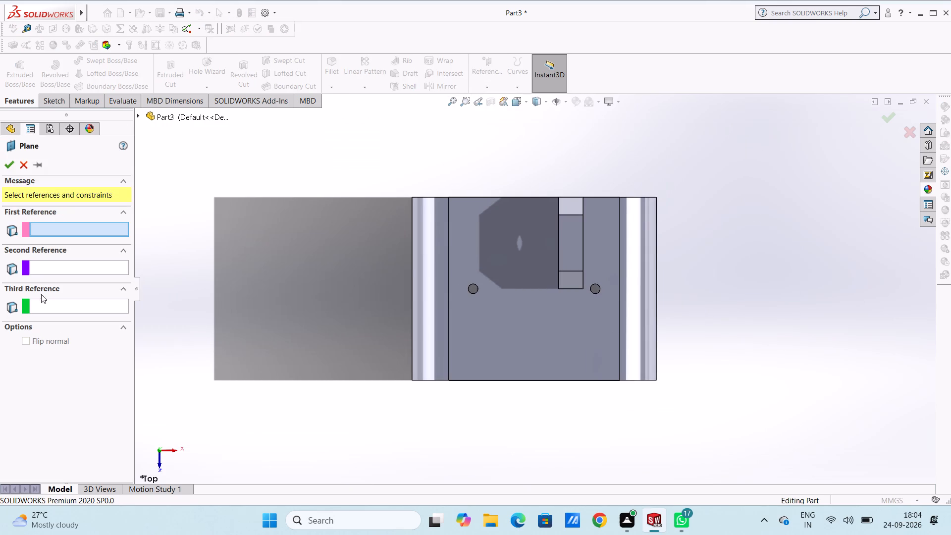
left_click(195, 116)
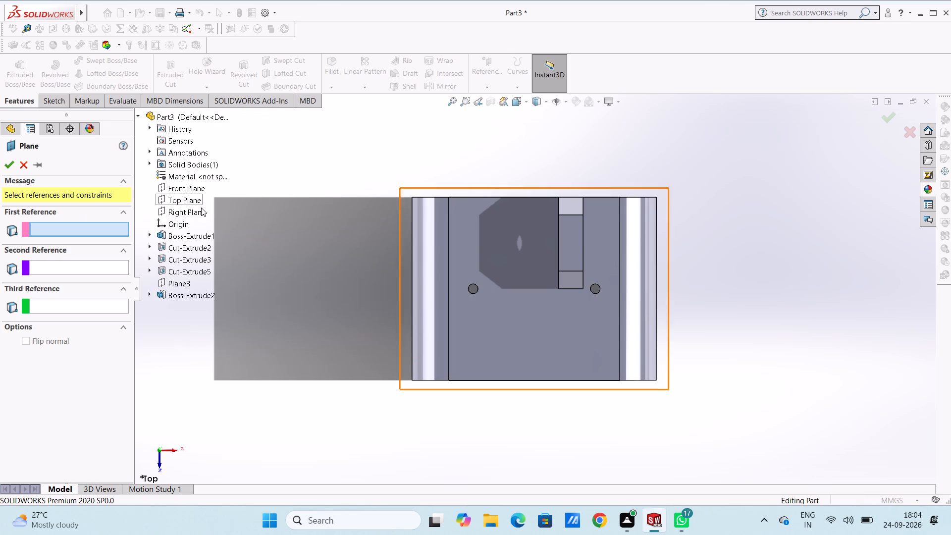
left_click(198, 215)
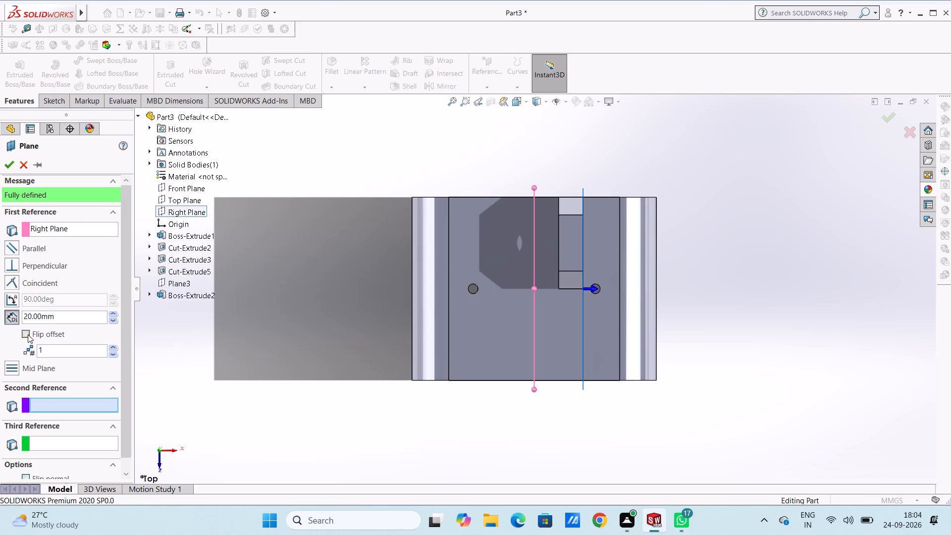
left_click(27, 334)
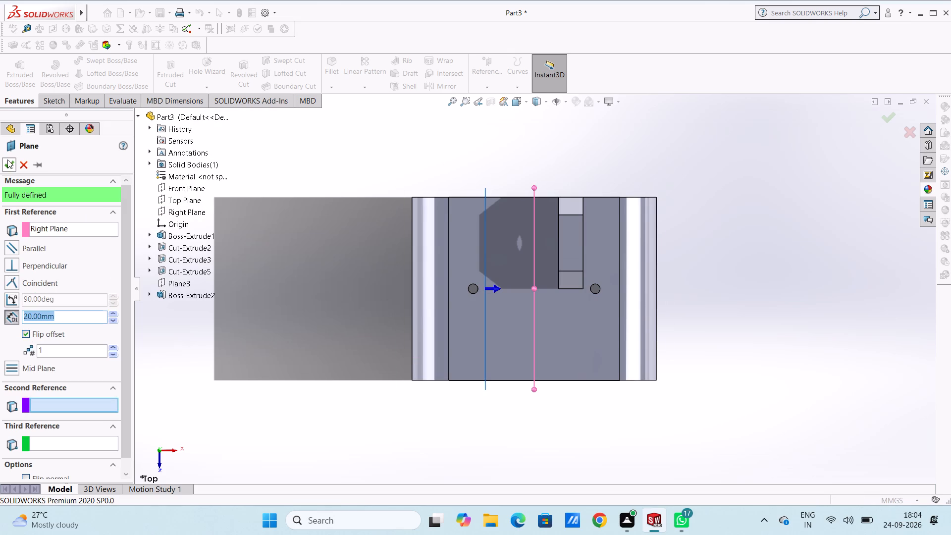
left_click(7, 164)
left_click(268, 272)
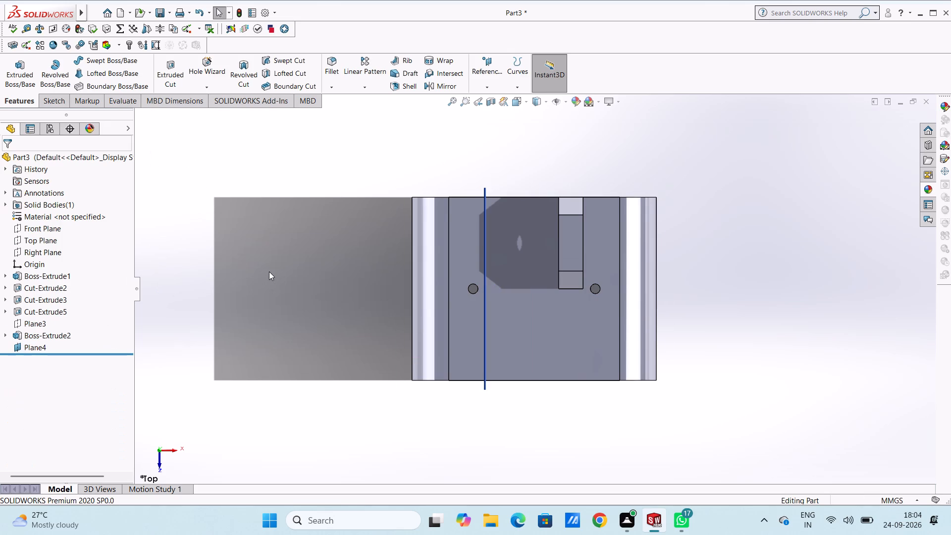
On the new offset plane, sketch a closed six-line profile tracing the existing lug's outline from corner to corner.
key("ctrl+3")
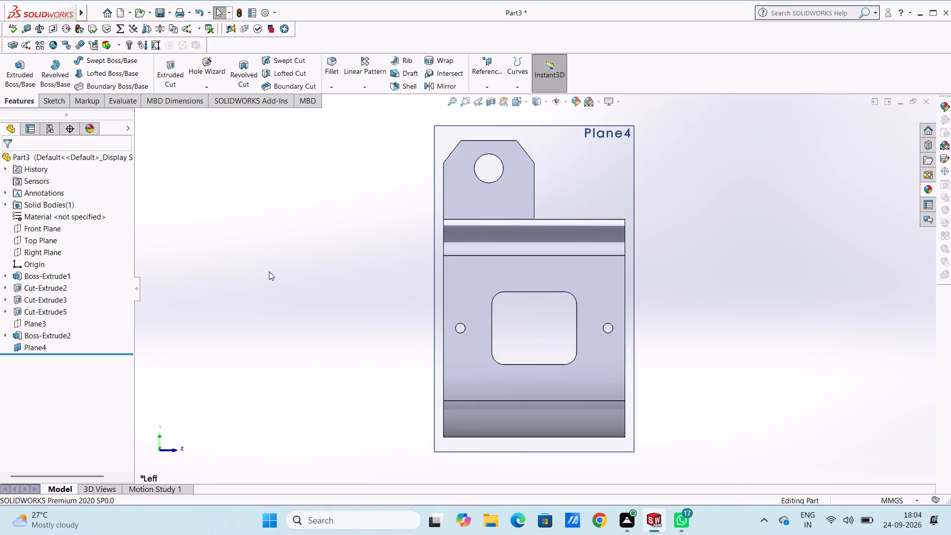
left_click(600, 176)
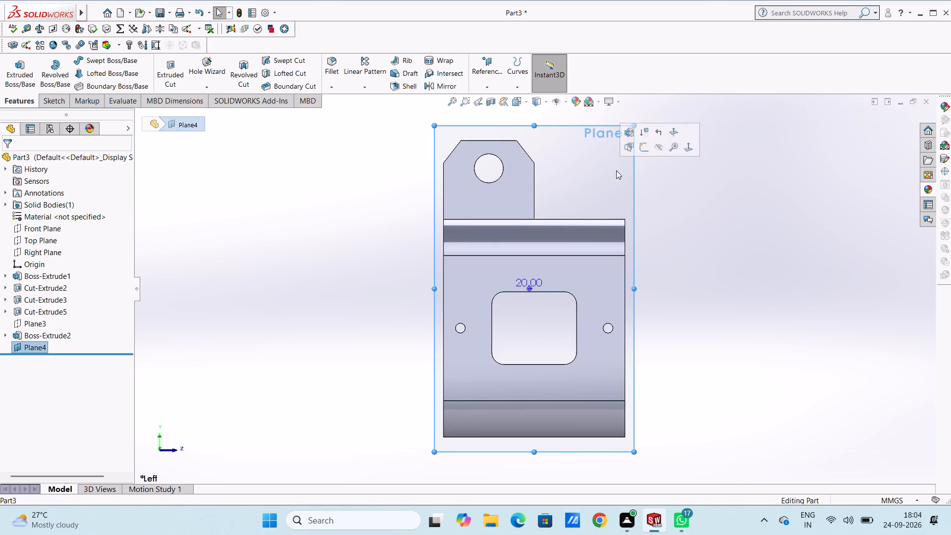
left_click(641, 154)
left_click(668, 181)
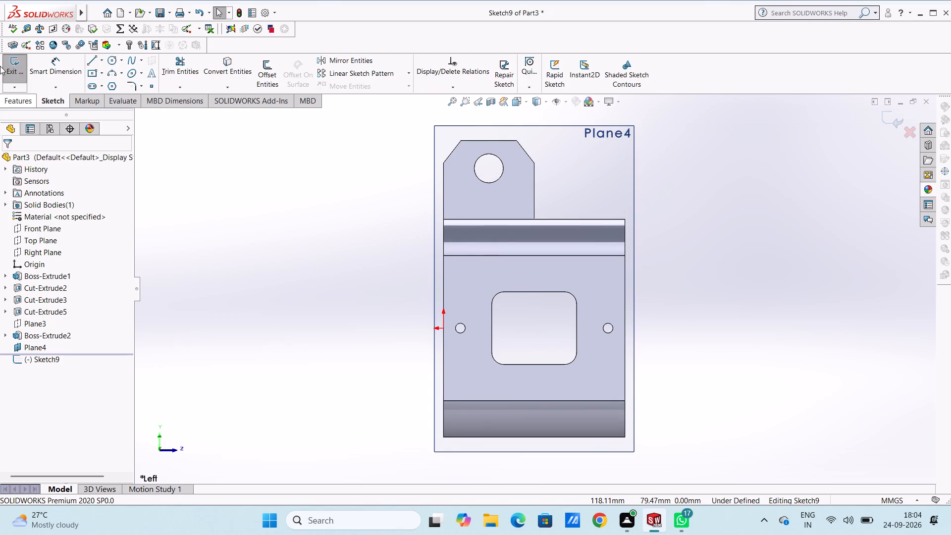
left_click(88, 61)
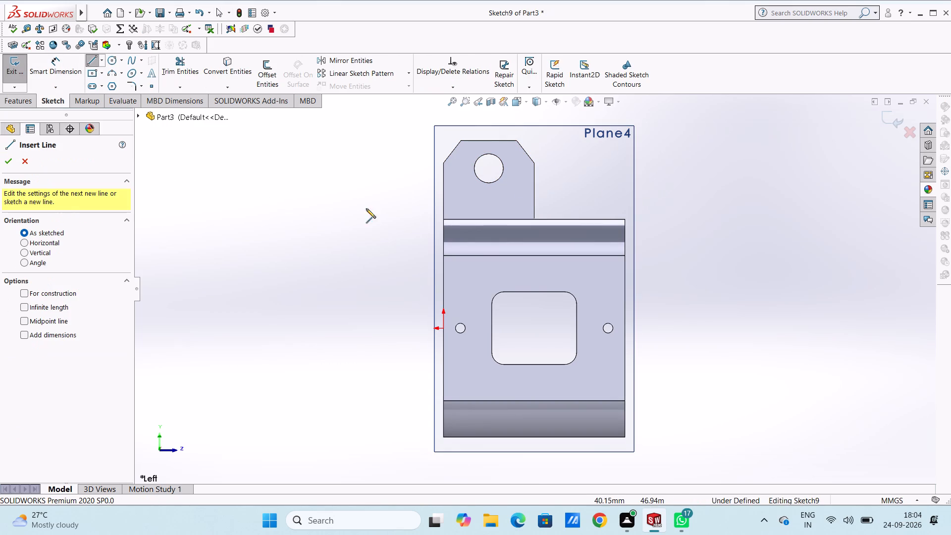
left_click(444, 219)
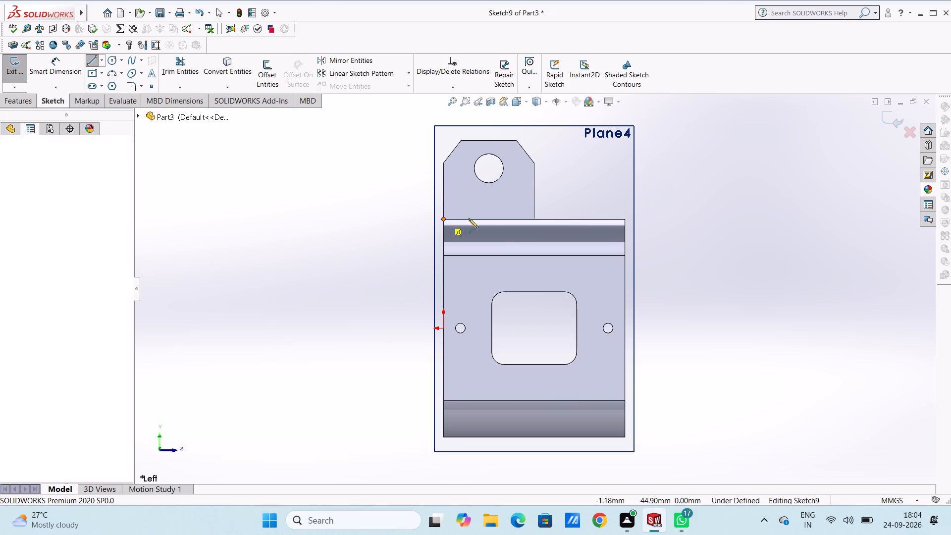
left_click(535, 219)
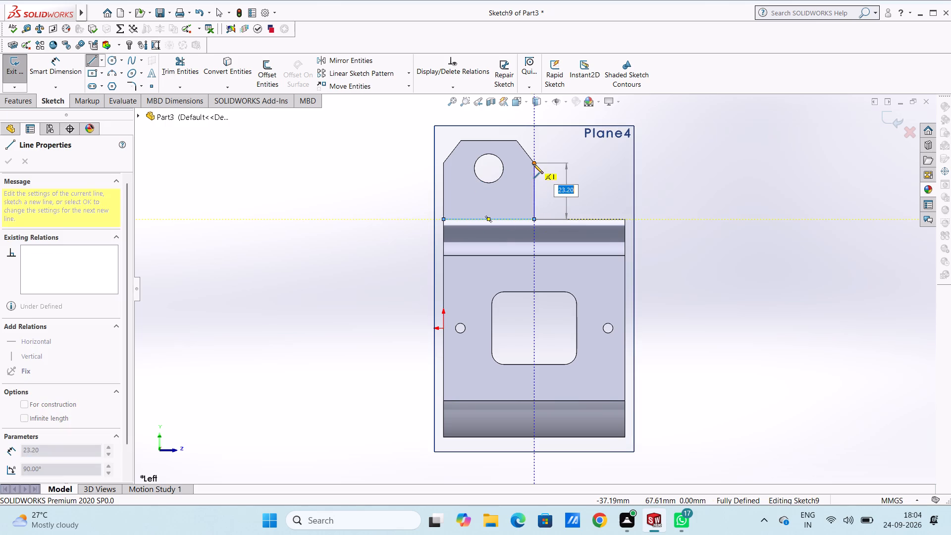
left_click(533, 164)
left_click(517, 140)
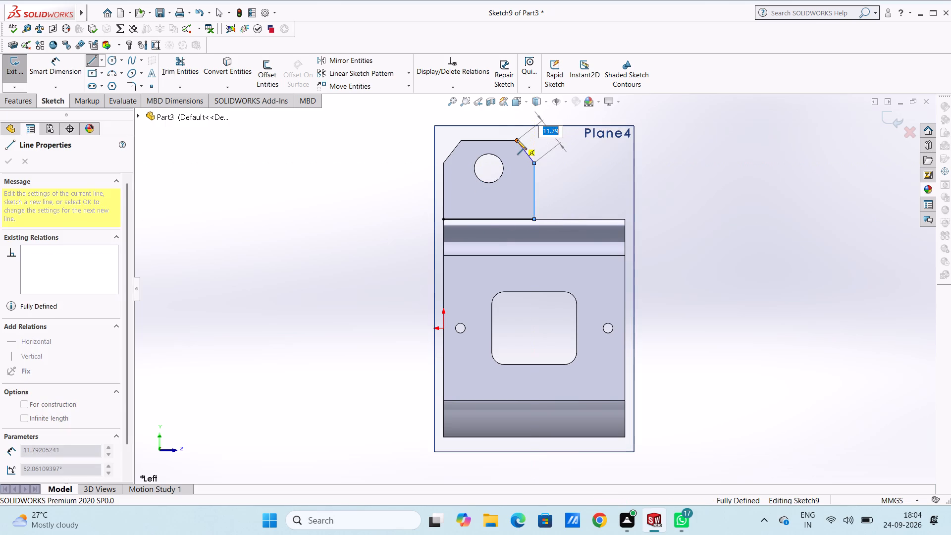
left_click(459, 140)
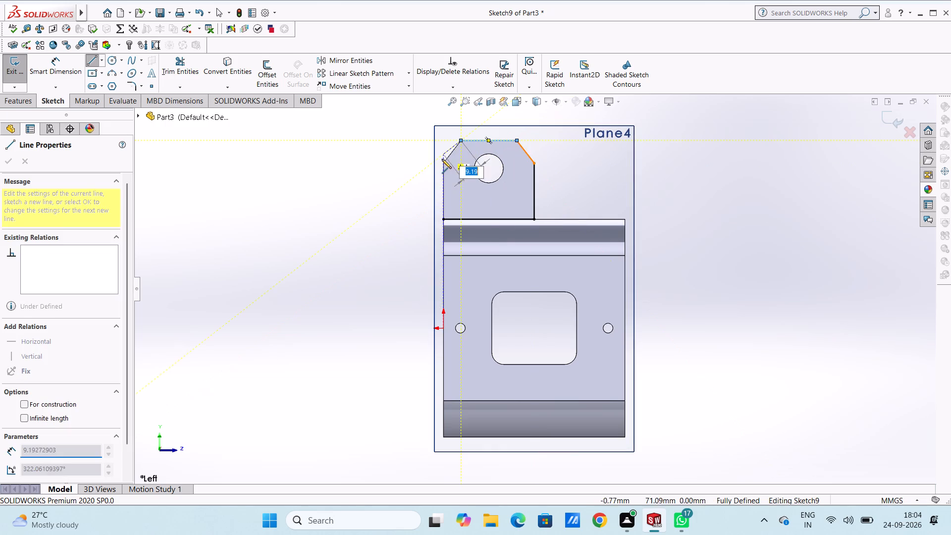
left_click(442, 163)
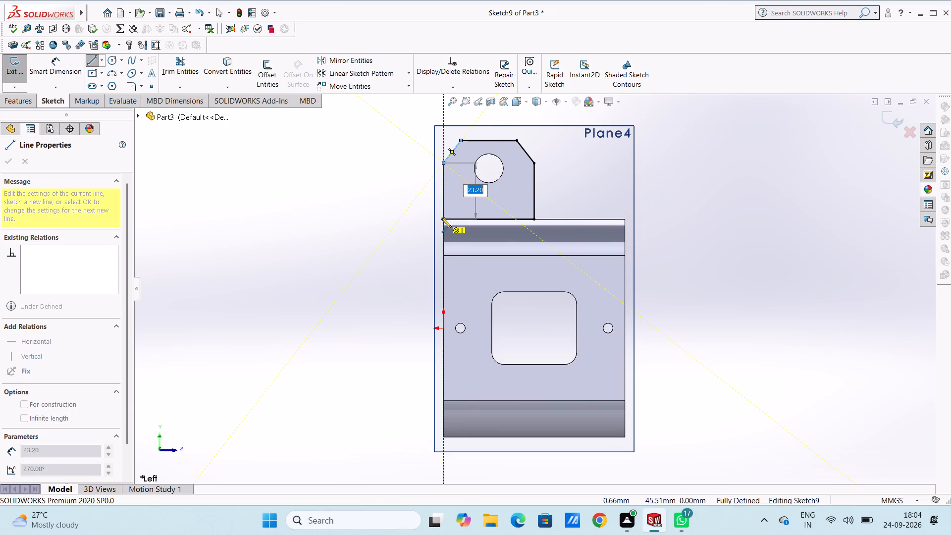
left_click(442, 218)
key("Escape")
key("Escape")
key("Escape")
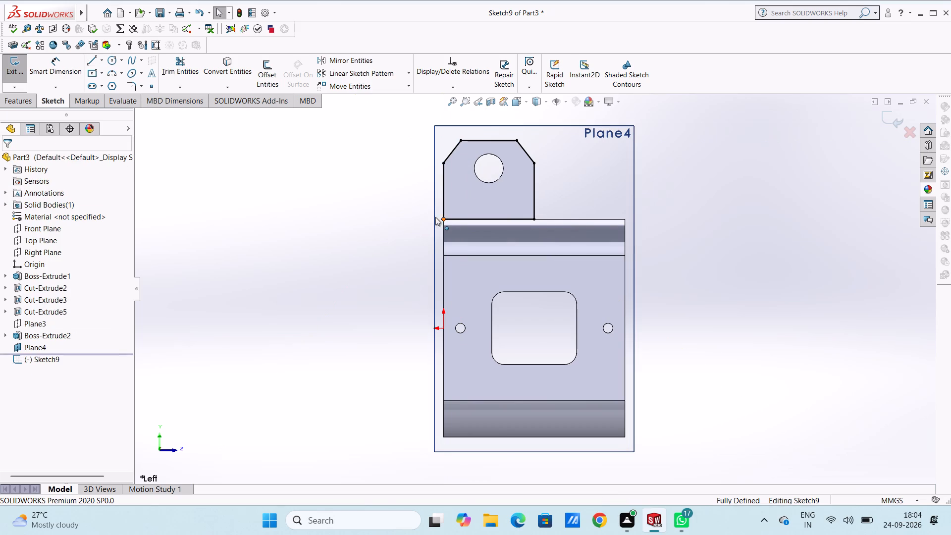
Sketch a circle of 6 mm radius inside the new profile, concentric with the existing lug's hole.
left_click(113, 63)
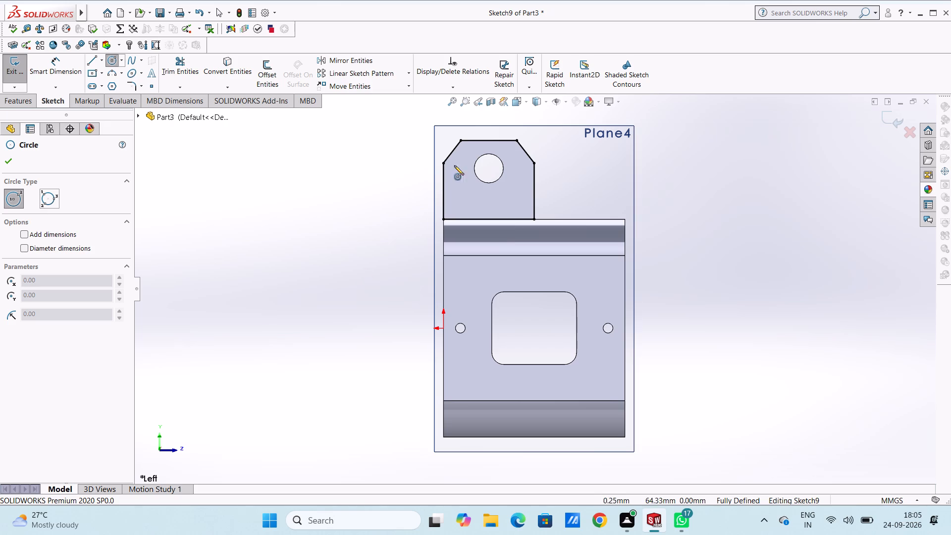
left_click(488, 167)
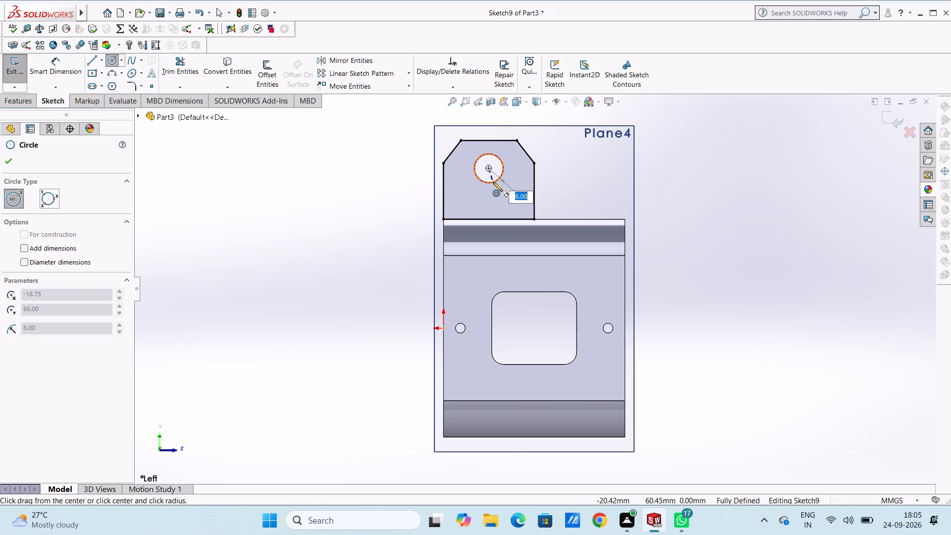
left_click(493, 182)
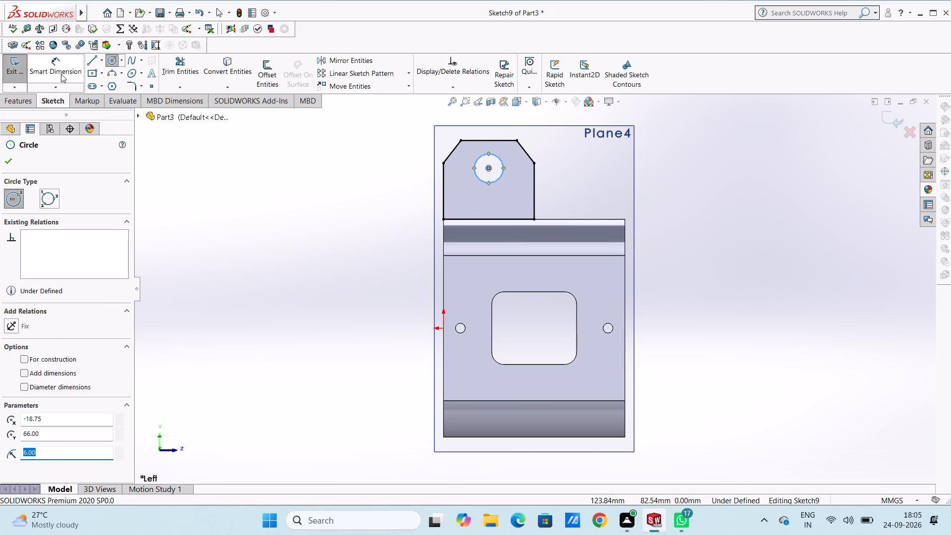
Dimension the diameter of the hole circle in the second lug's profile sketch.
left_click(61, 70)
left_click(501, 170)
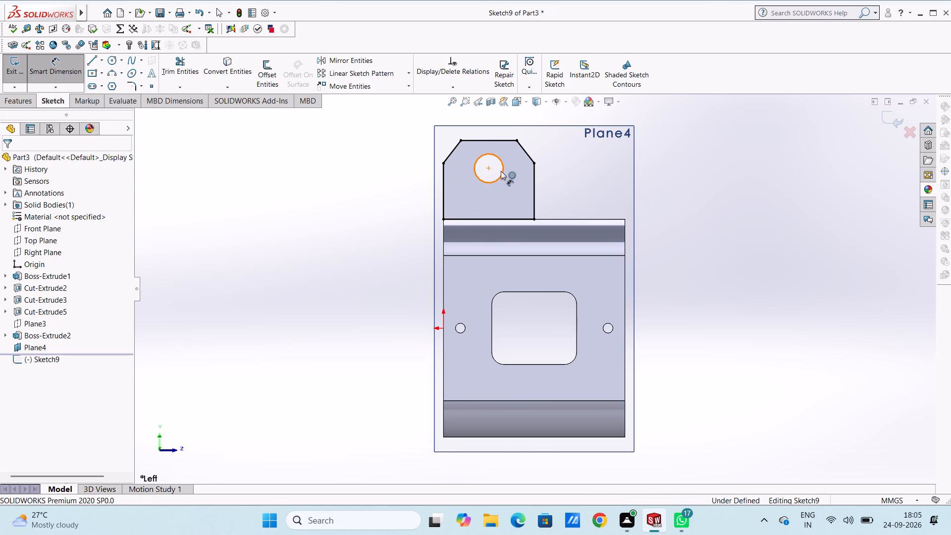
left_click(720, 240)
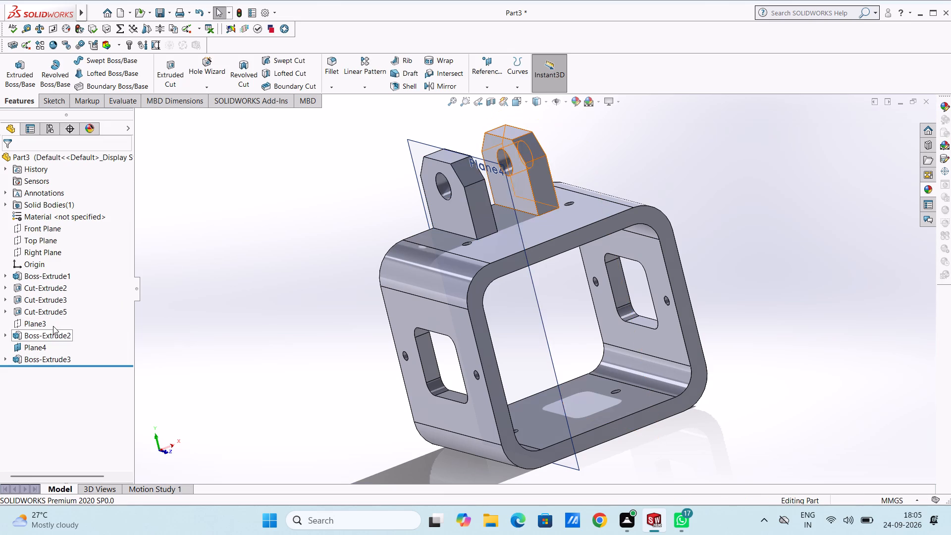
Hide Plane4, the offset plane that carries the second lug's sketch.
left_click(46, 322)
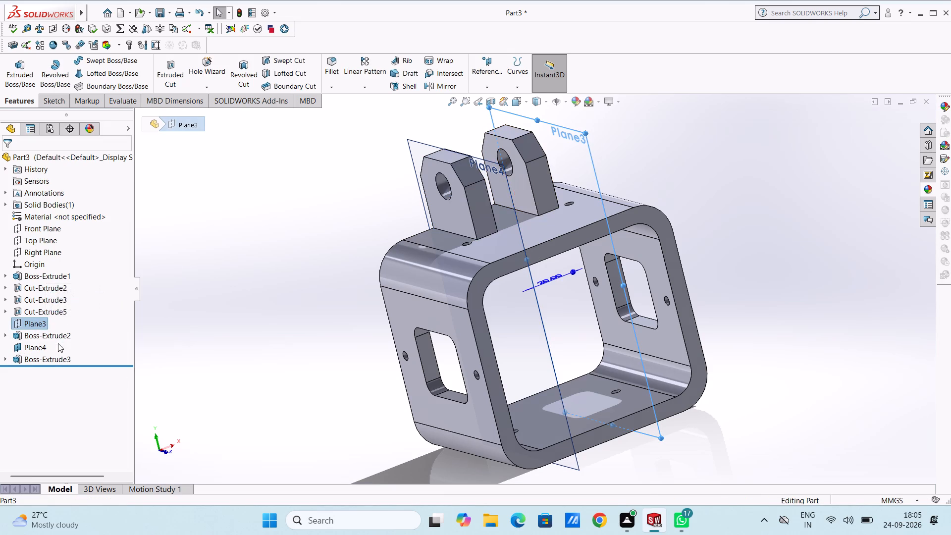
left_click(46, 346)
left_click(71, 335)
left_click(171, 323)
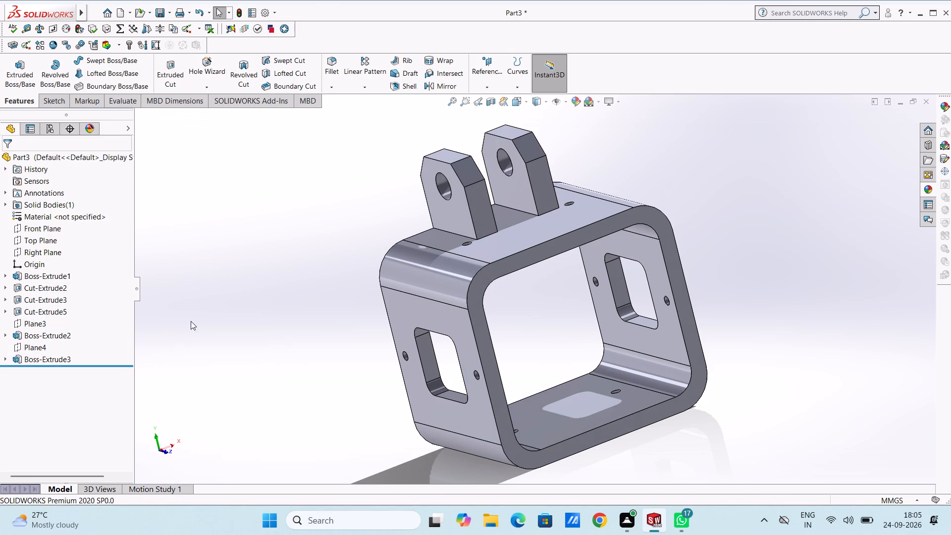
Examine the block and its two lugs from several angles, including the front view.
middle_click_drag(223, 276, 263, 344)
middle_click_drag(253, 316, 296, 361)
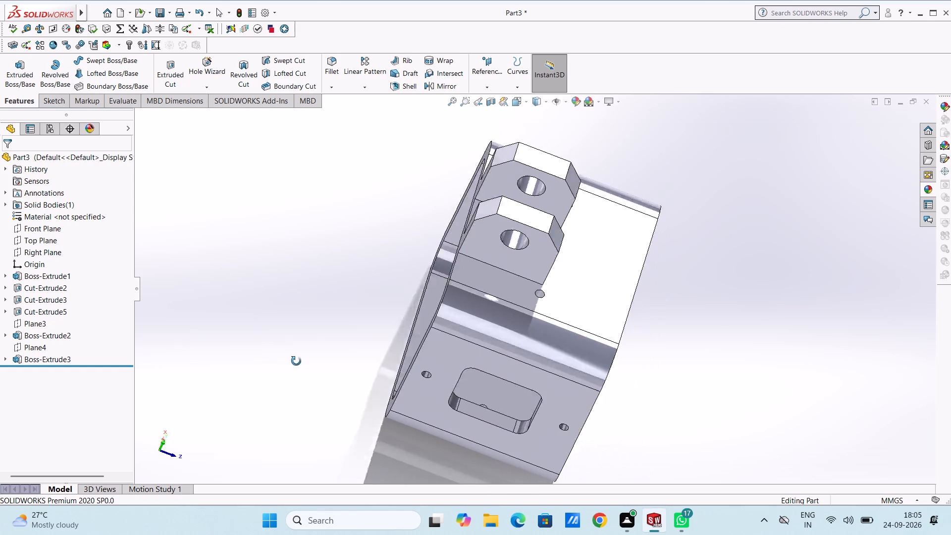
middle_click_drag(296, 361, 235, 368)
scroll(251, 358, "up", 1)
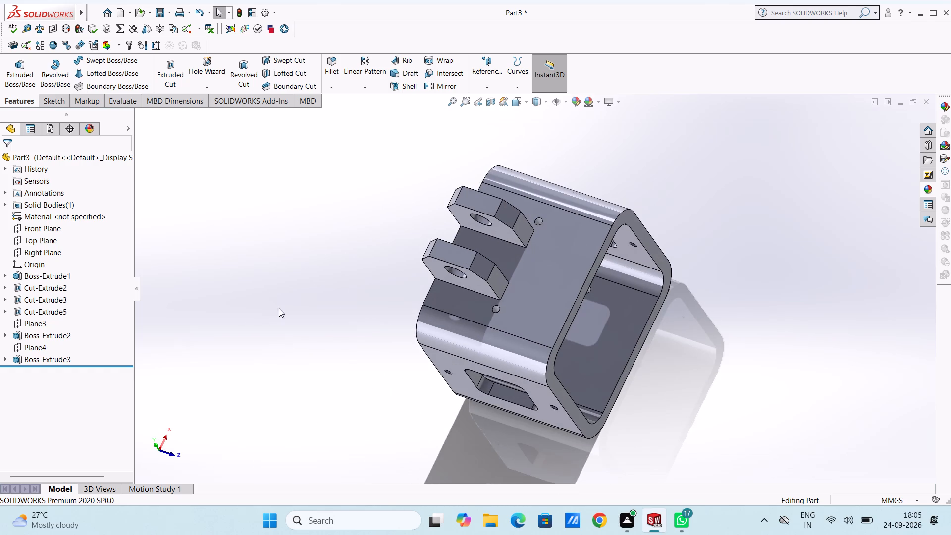
middle_click_drag(282, 322, 316, 345)
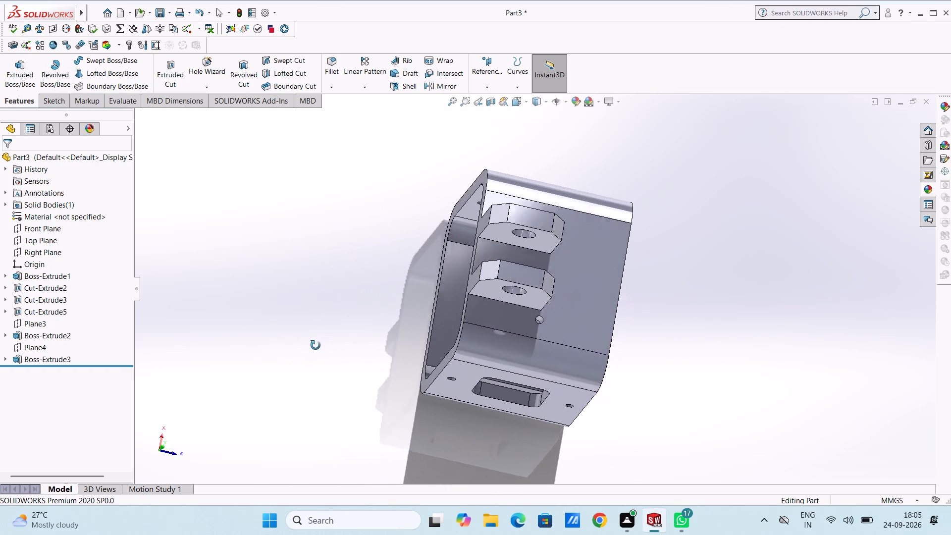
middle_click_drag(316, 345, 308, 347)
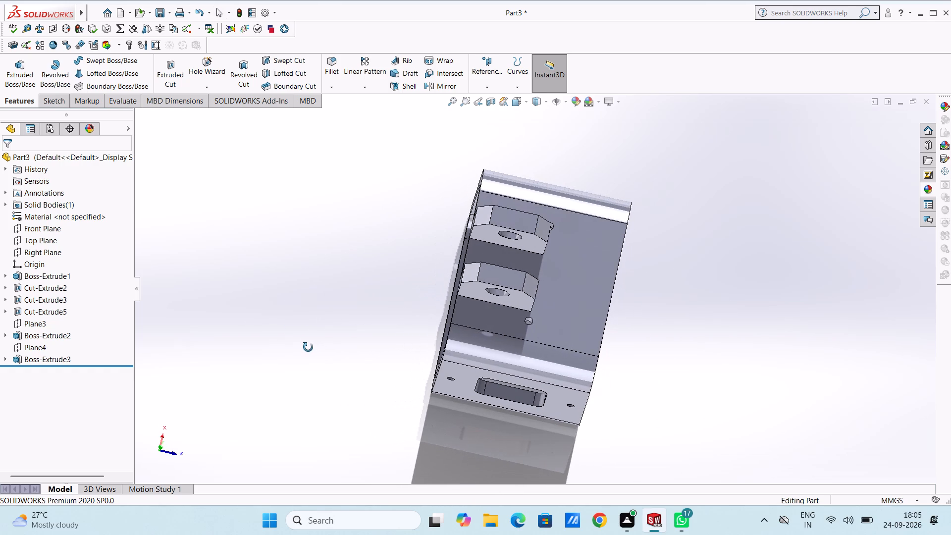
middle_click_drag(308, 347, 307, 347)
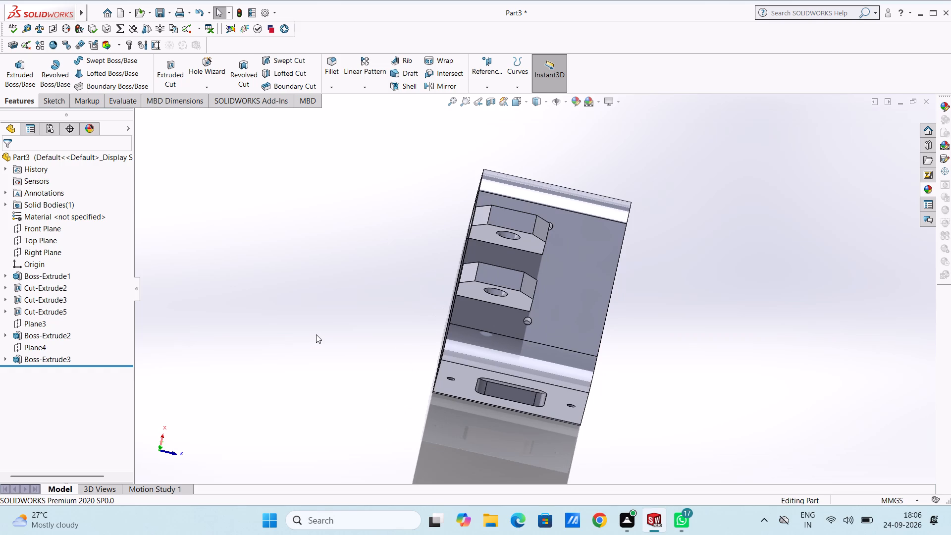
middle_click_drag(321, 337, 295, 329)
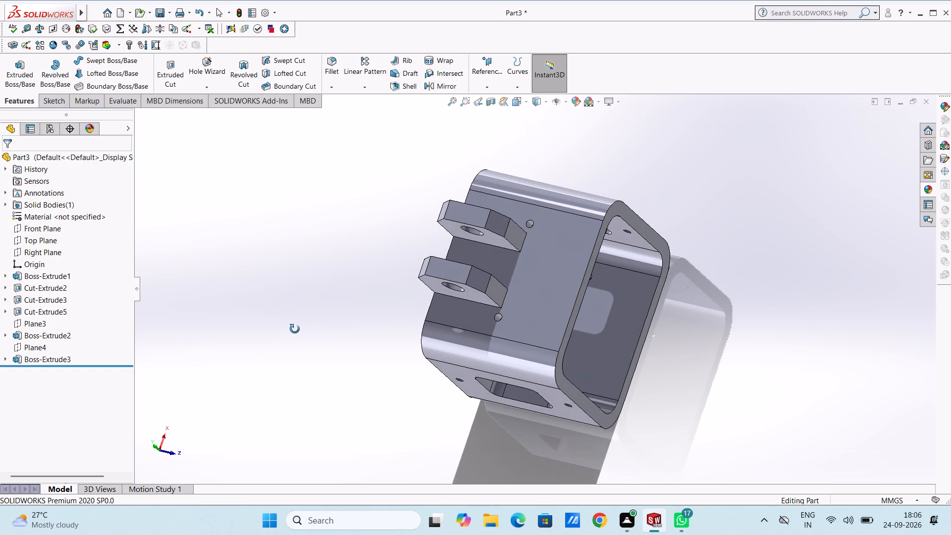
middle_click_drag(295, 329, 310, 354)
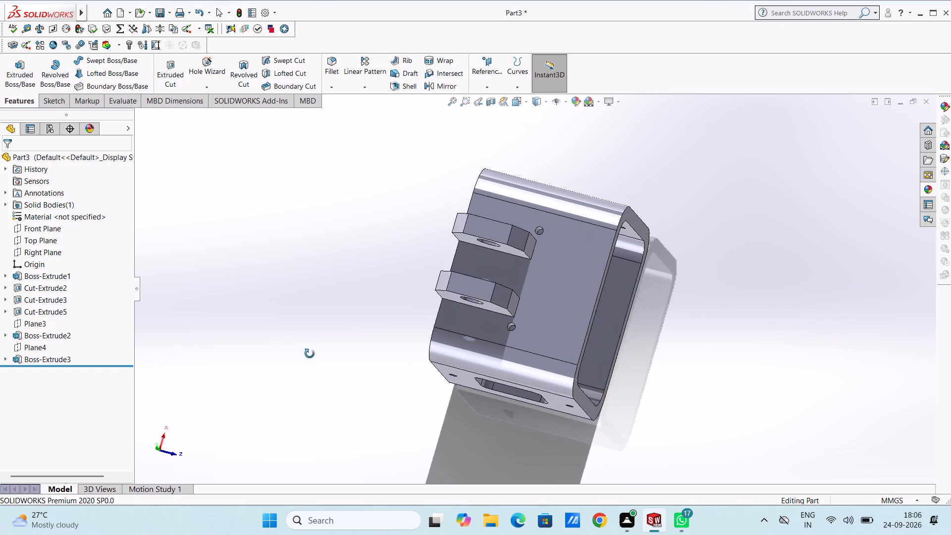
middle_click_drag(310, 354, 311, 357)
middle_click_drag(314, 335, 314, 357)
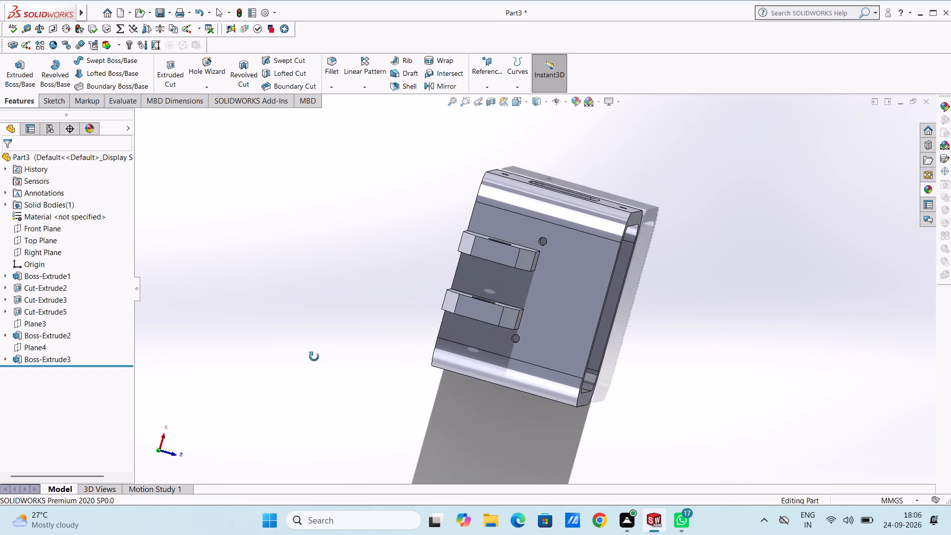
middle_click_drag(314, 357, 314, 360)
middle_click_drag(314, 335, 255, 328)
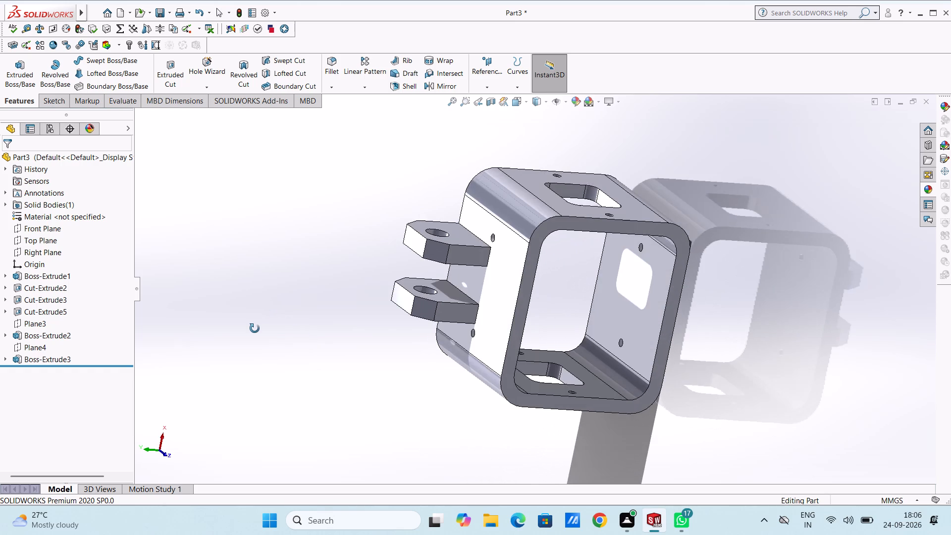
middle_click_drag(255, 328, 272, 324)
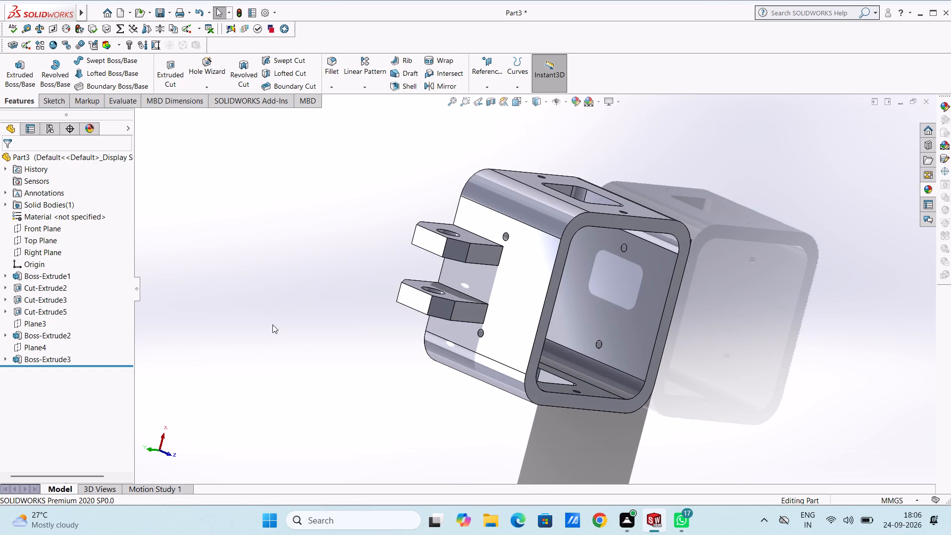
middle_click_drag(329, 353, 346, 347)
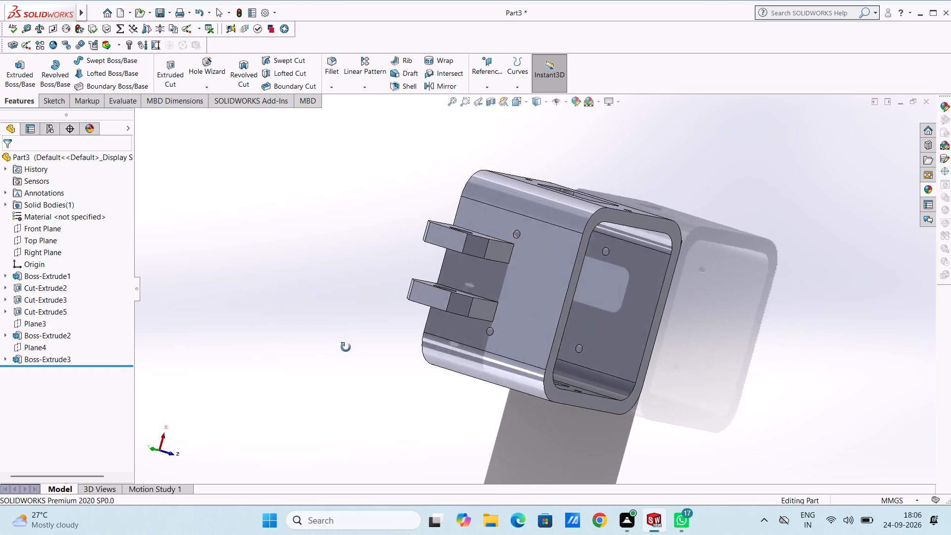
middle_click_drag(346, 347, 337, 355)
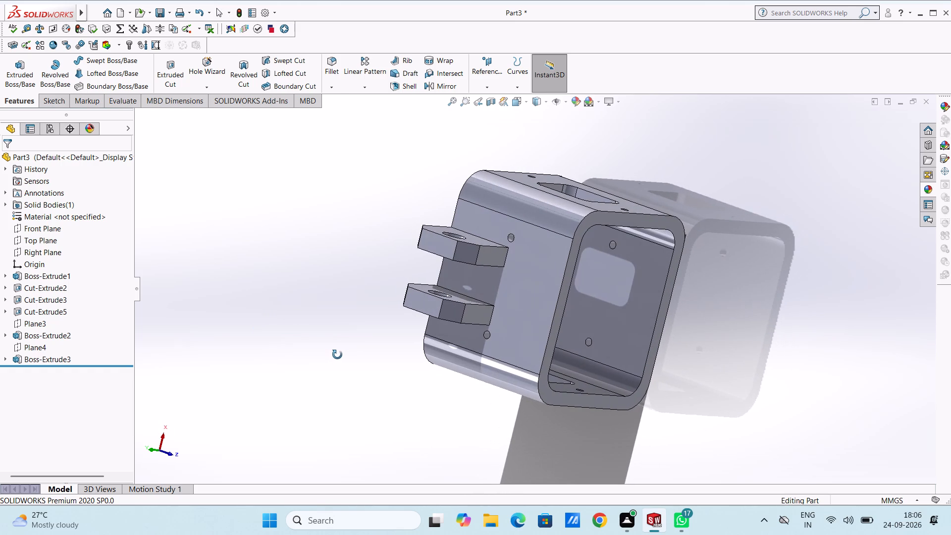
middle_click_drag(337, 355, 336, 355)
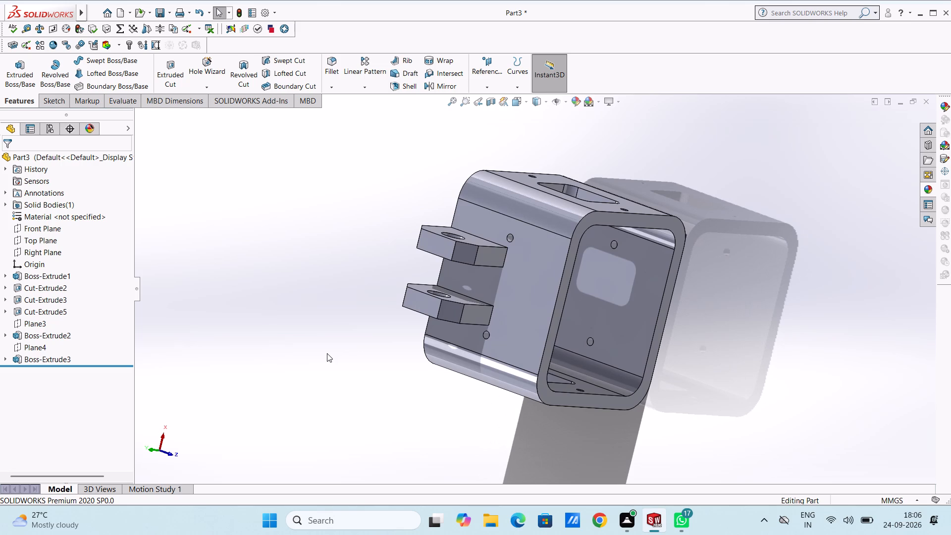
key("ctrl+1")
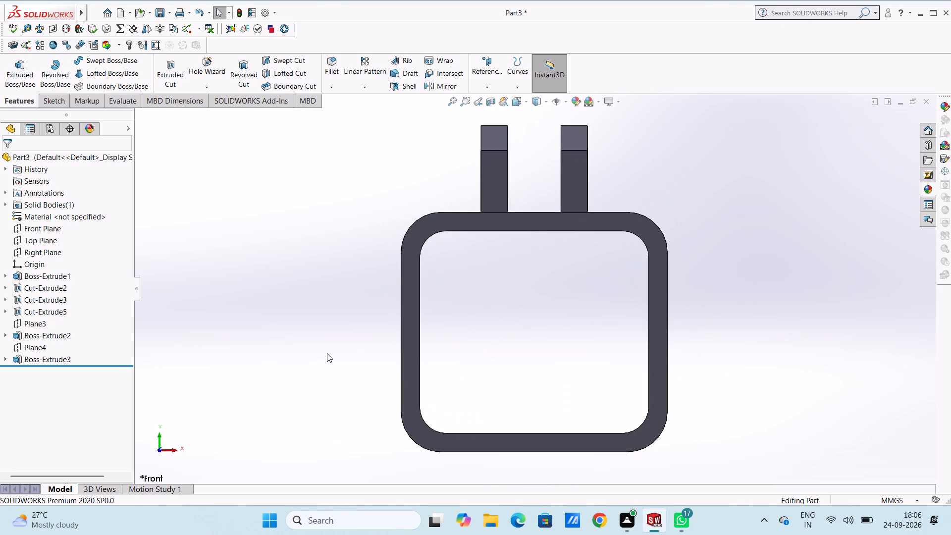
middle_click_drag(365, 210, 365, 216)
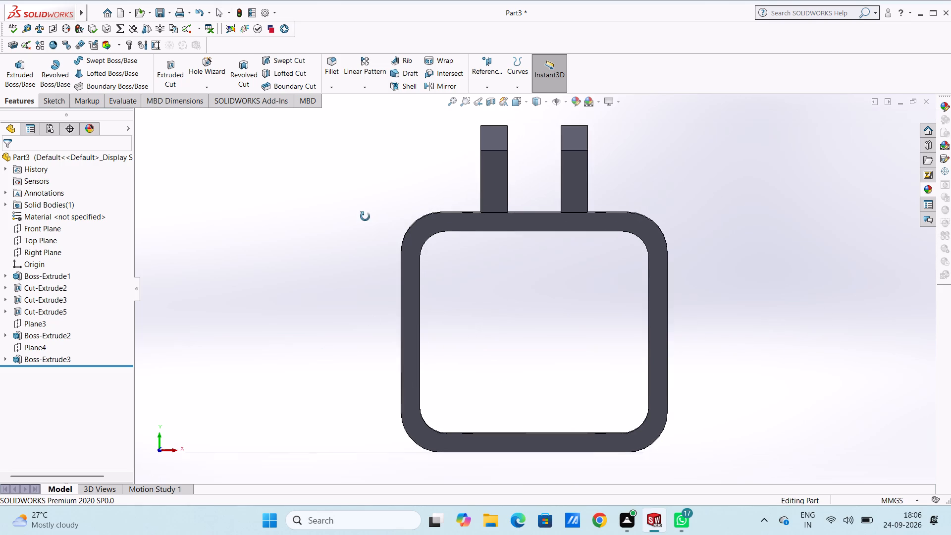
middle_click_drag(365, 216, 373, 201)
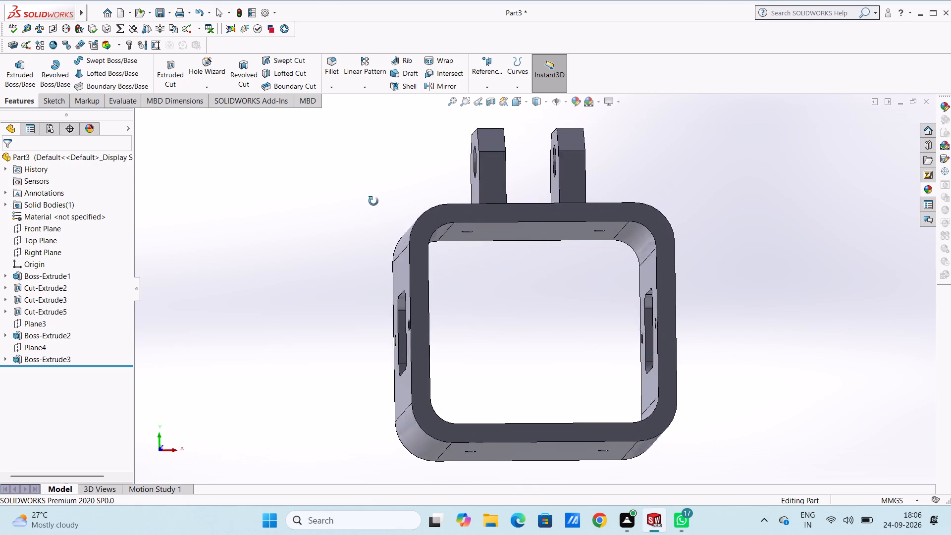
middle_click_drag(373, 201, 436, 318)
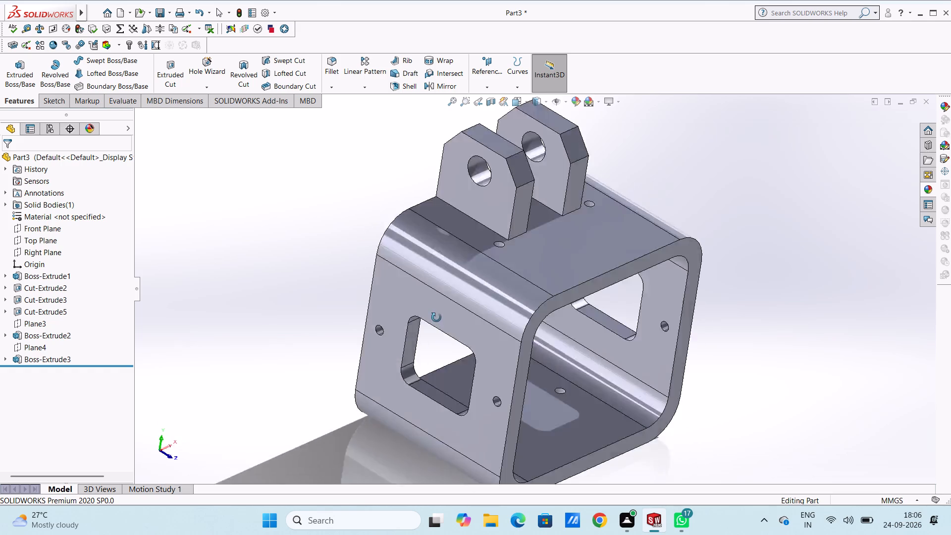
middle_click_drag(436, 318, 363, 286)
key("ctrl+2")
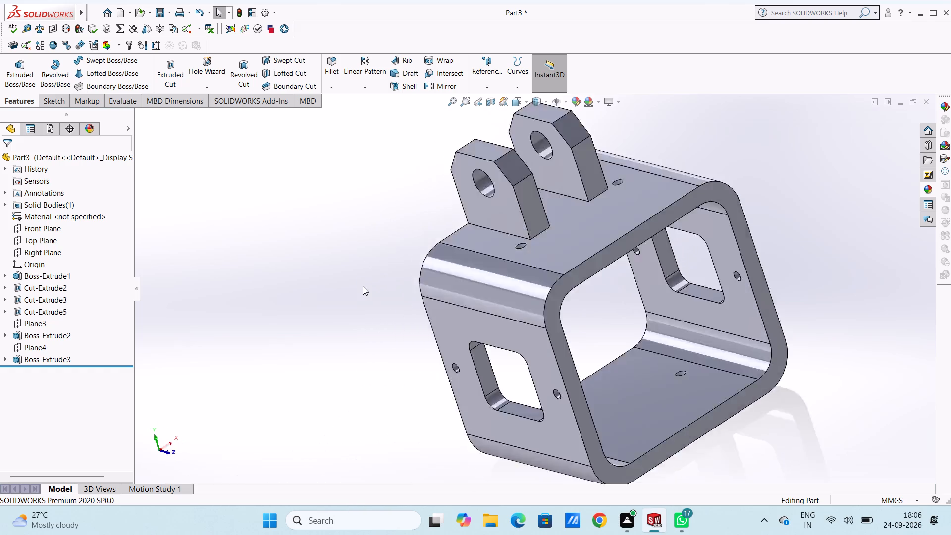
On the block's front face, sketch concentric circles of 15 mm and 9 mm radius, centred about 91 mm left of and 58 mm above the origin.
key("ctrl+1")
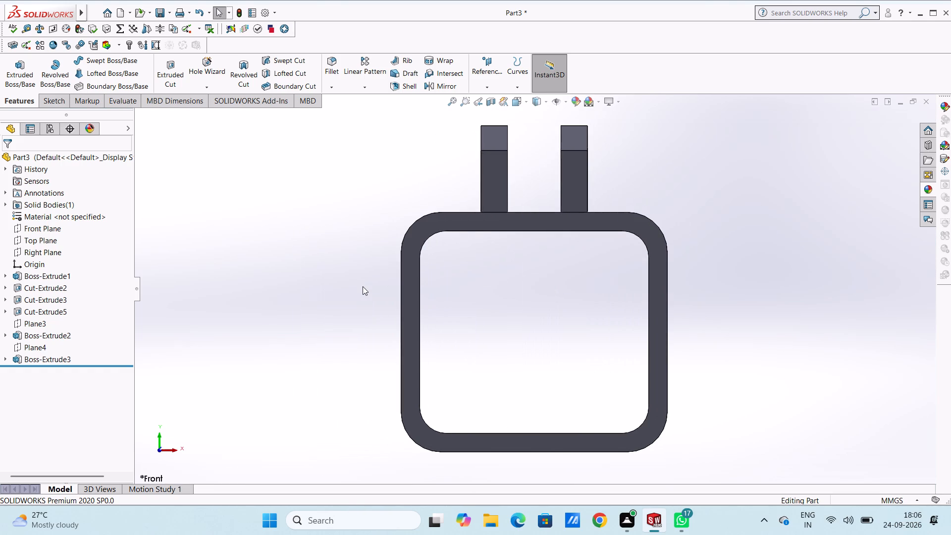
left_click(483, 223)
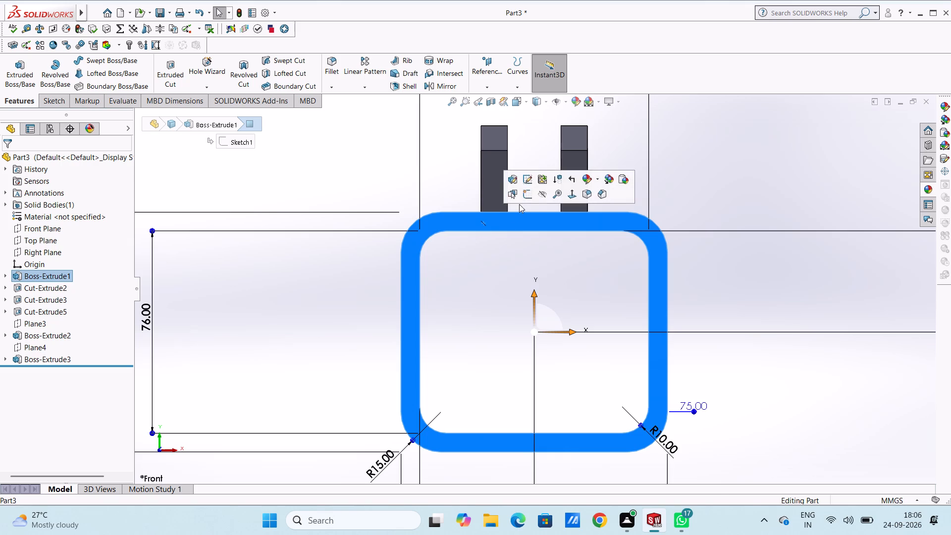
left_click(525, 193)
left_click(373, 190)
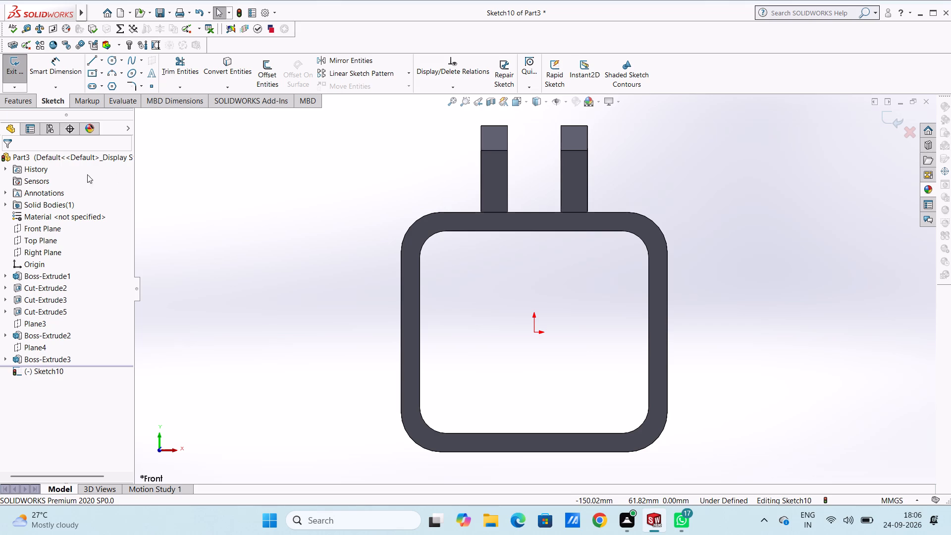
left_click(114, 62)
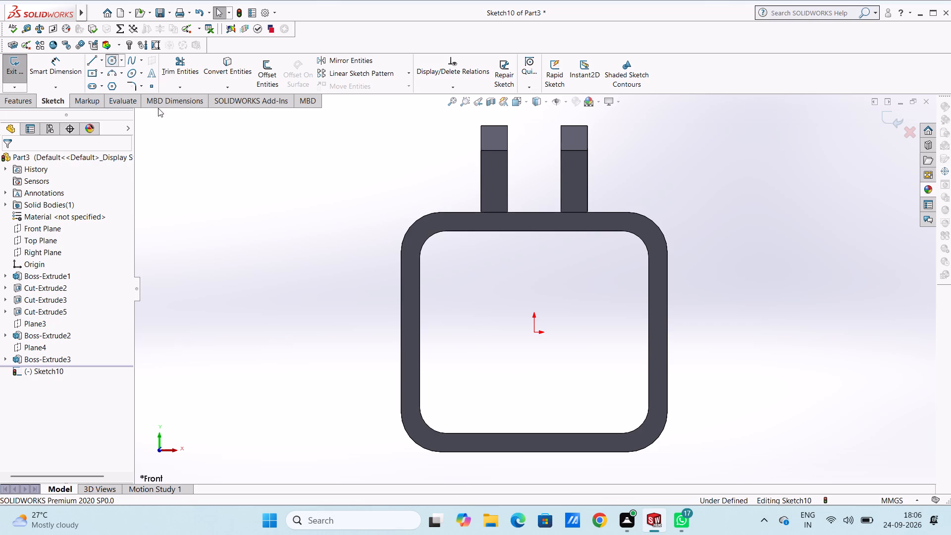
left_click(291, 177)
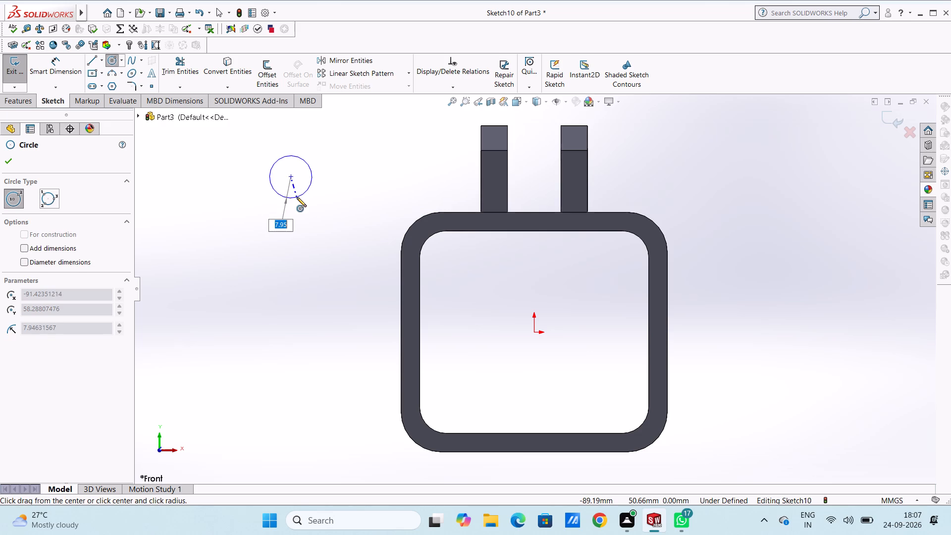
type("15")
key("Return")
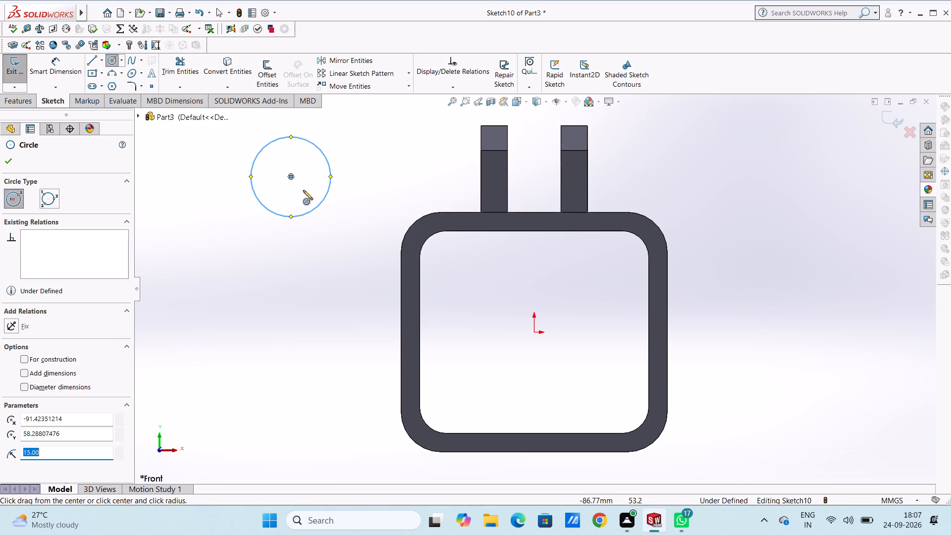
left_click(291, 176)
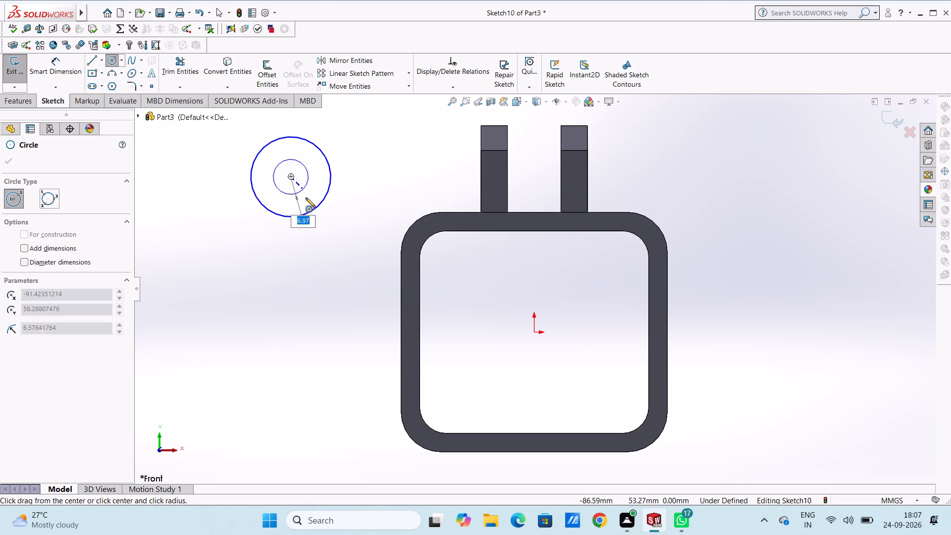
key("9")
key("Return")
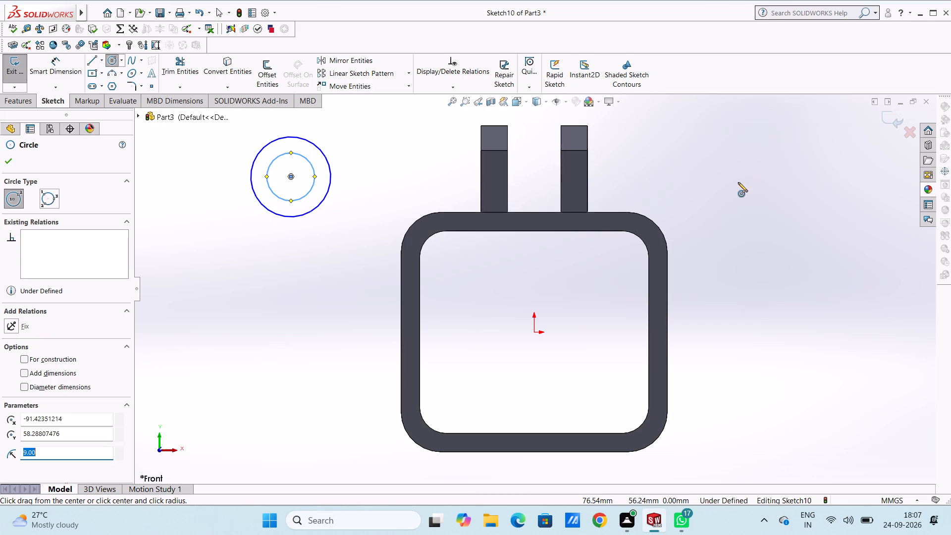
Sketch concentric circles of 9 mm and 15 mm radius on the opposite side, about 96 mm right of the origin, level with the first pair.
left_click(789, 175)
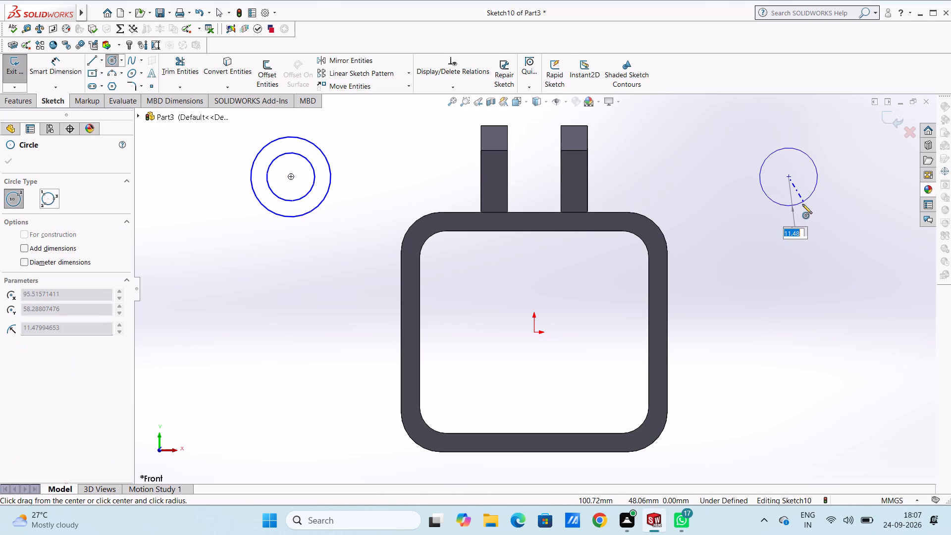
key("9")
key("Return")
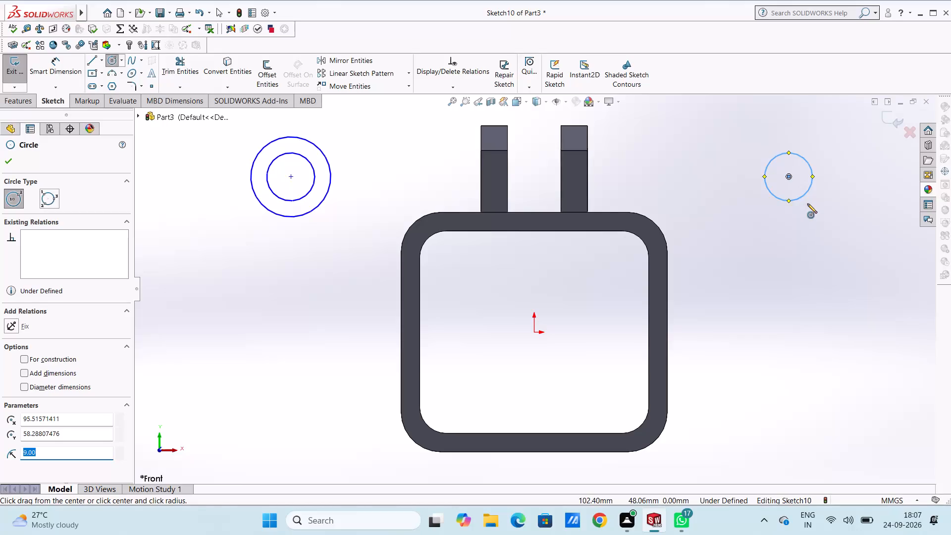
left_click(788, 175)
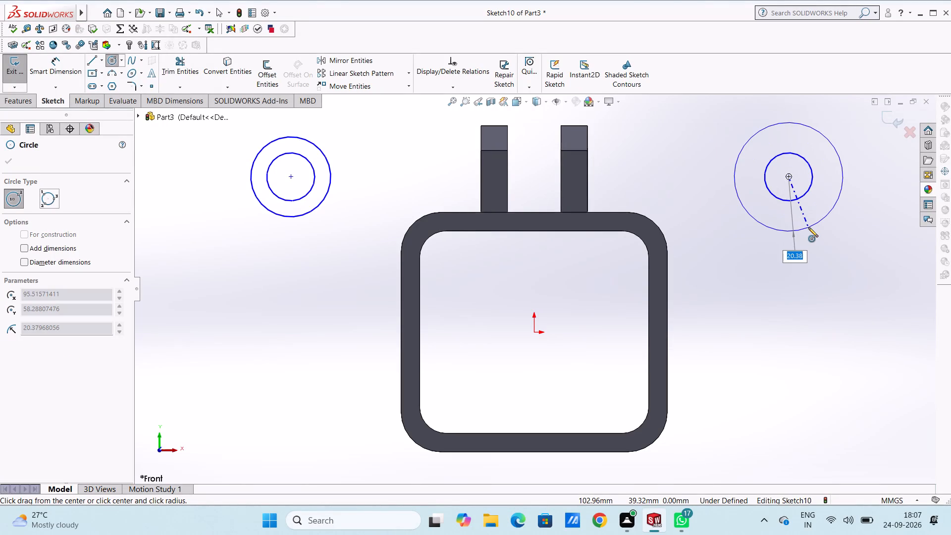
type("15")
key("Return")
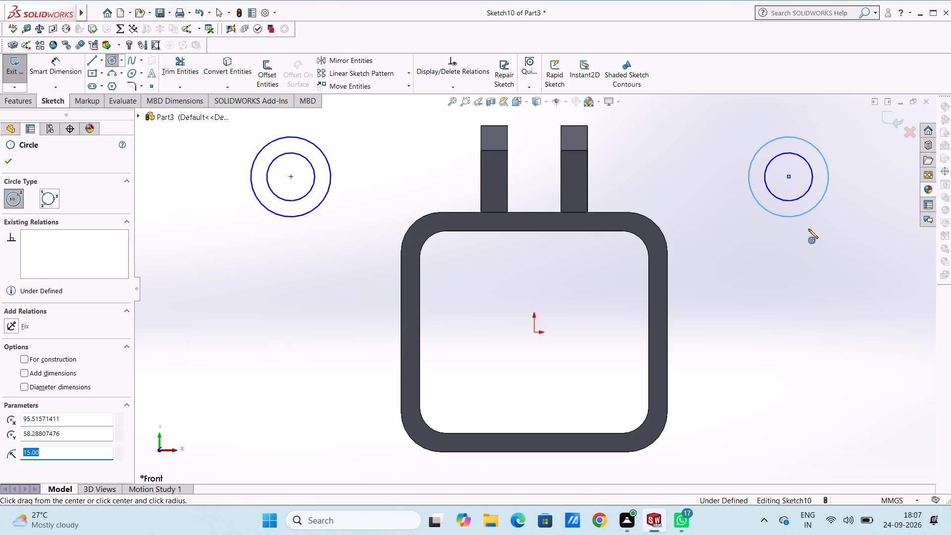
key("Escape")
key("Escape")
Dimension the two concentric circles left of the origin with diameters of 30 mm and 18 mm.
left_click(58, 68)
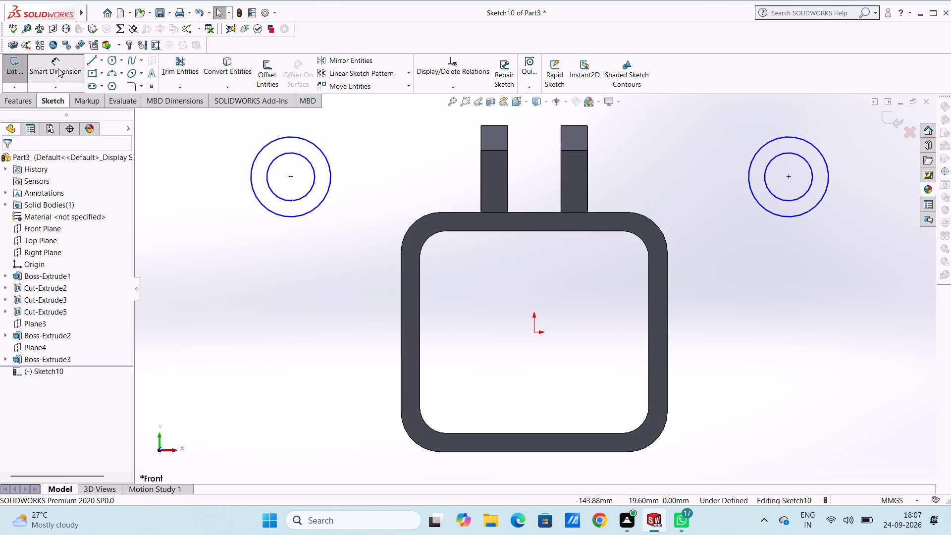
left_click(270, 213)
left_click(202, 312)
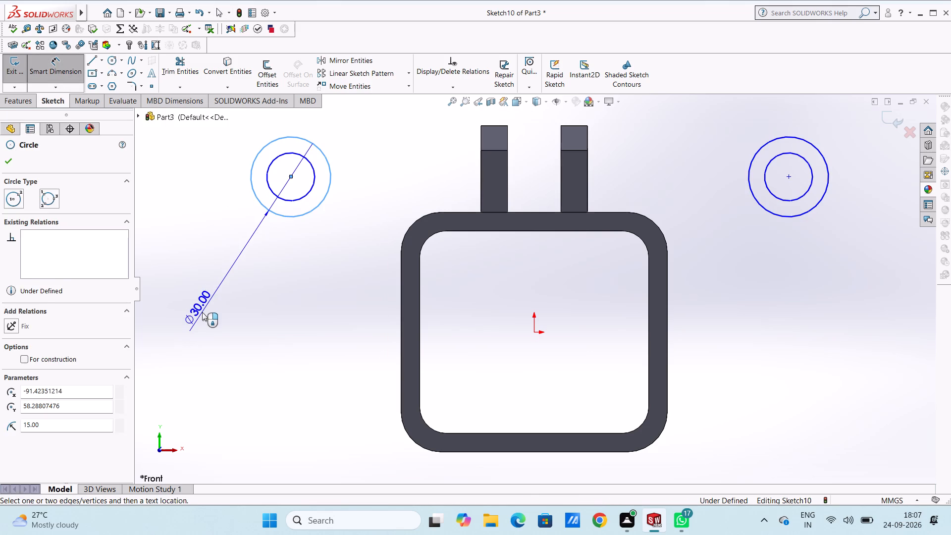
left_click(161, 300)
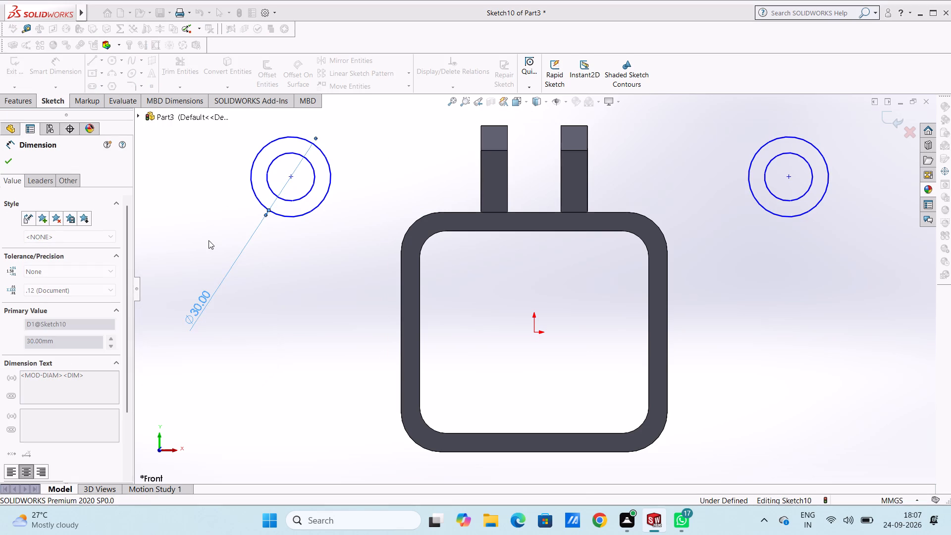
left_click(209, 240)
left_click(301, 199)
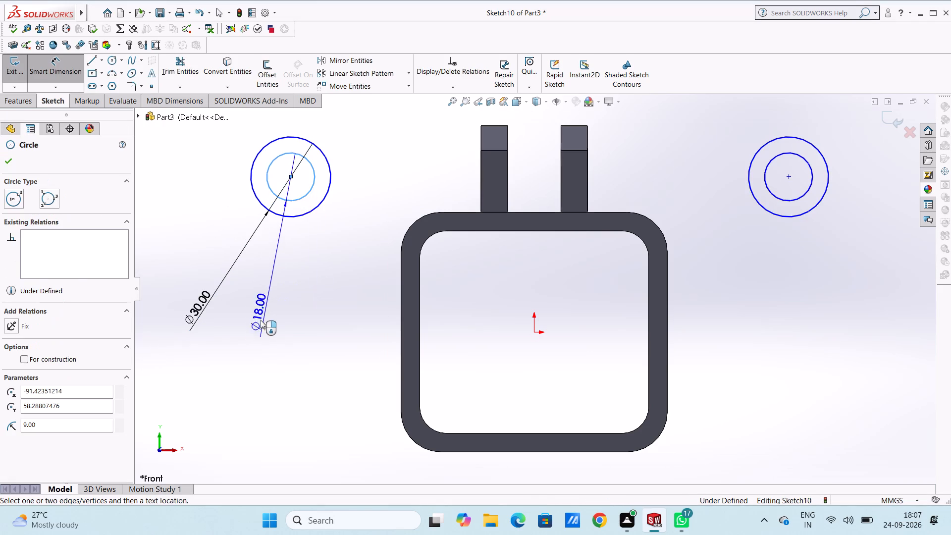
left_click(258, 333)
left_click(219, 318)
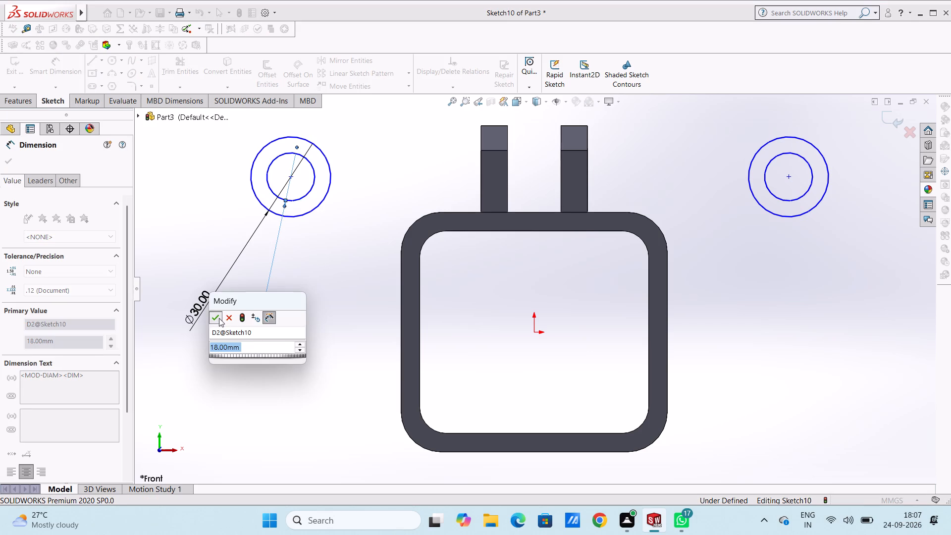
left_click(251, 288)
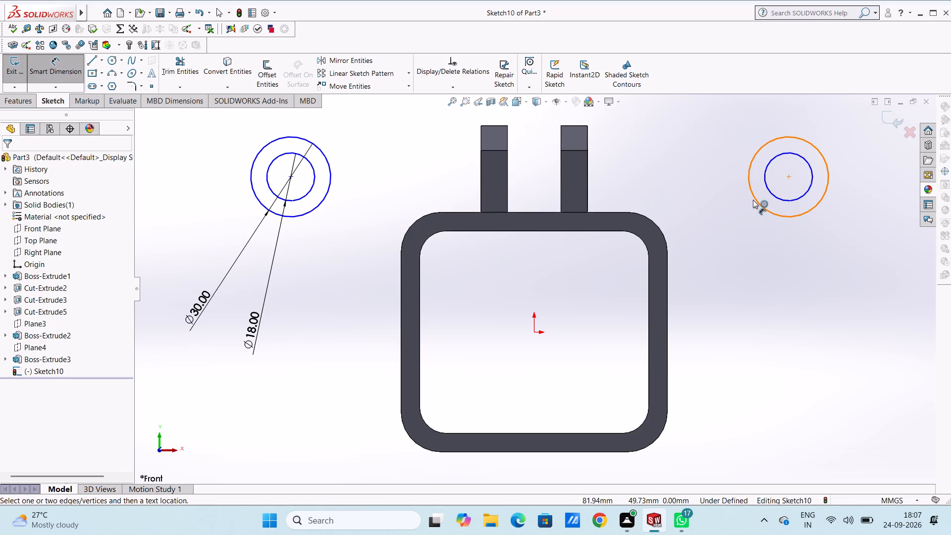
Dimension the two concentric circles right of the origin with diameters of 30 mm and 18 mm.
left_click(753, 200)
left_click(724, 301)
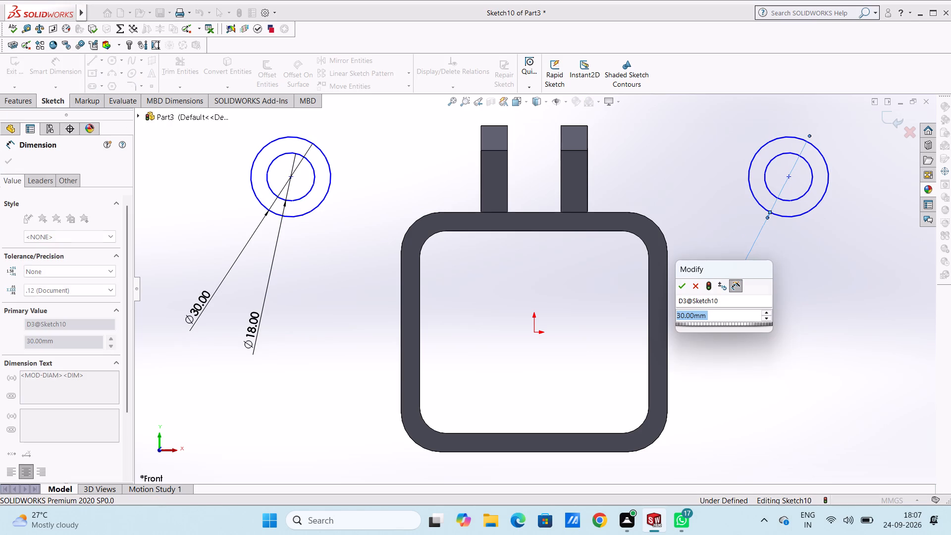
left_click(684, 287)
left_click(707, 227)
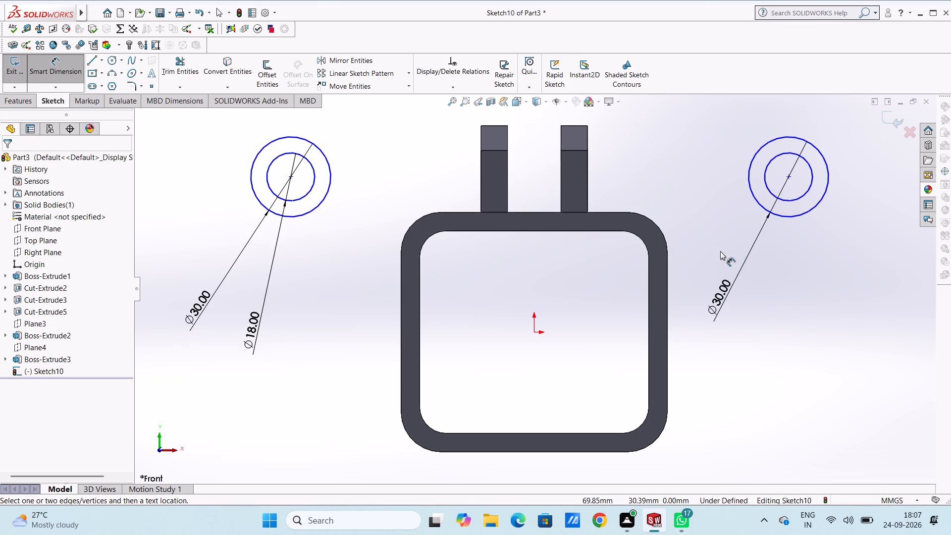
left_click(801, 197)
left_click(845, 313)
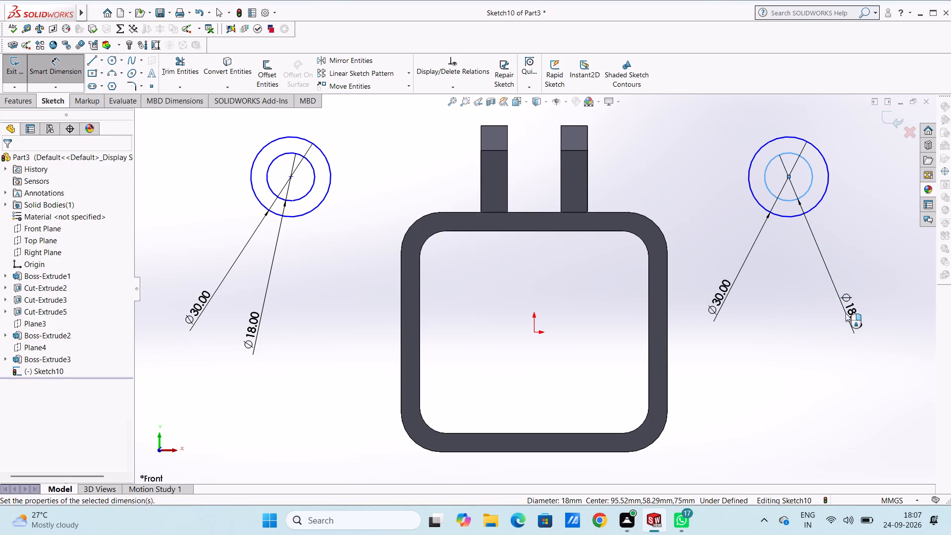
left_click(804, 297)
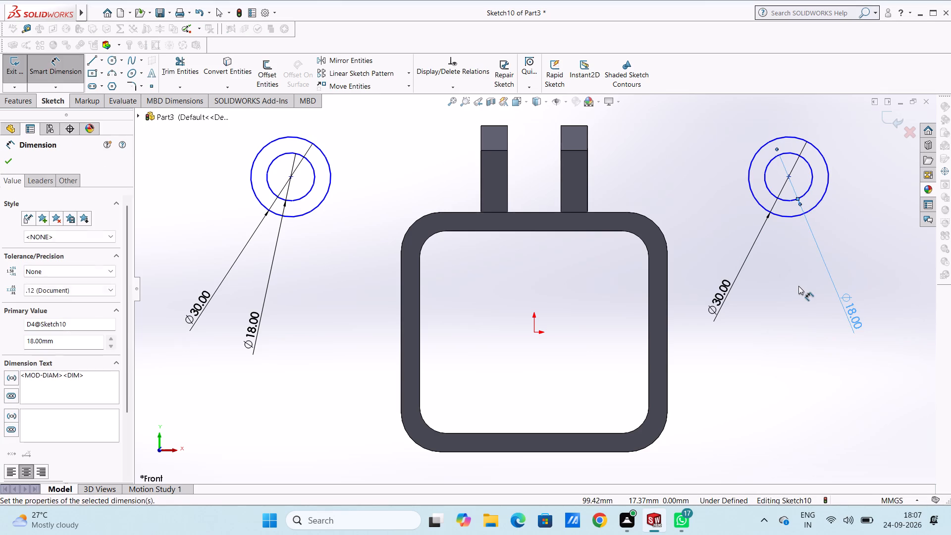
left_click(798, 286)
Dimension the horizontal distance between the centres of the two circle pairs as 160 mm.
scroll(798, 285, "up", 3)
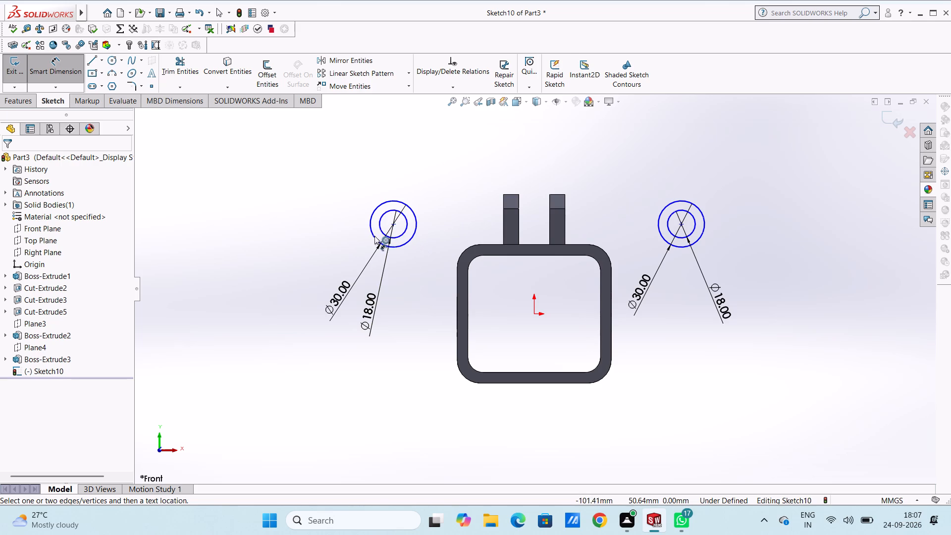
left_click(394, 224)
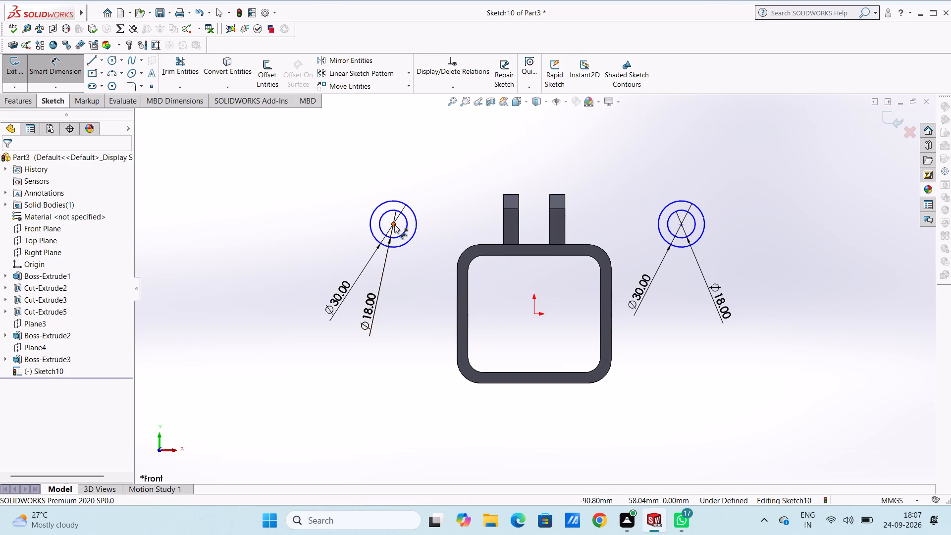
left_click(681, 224)
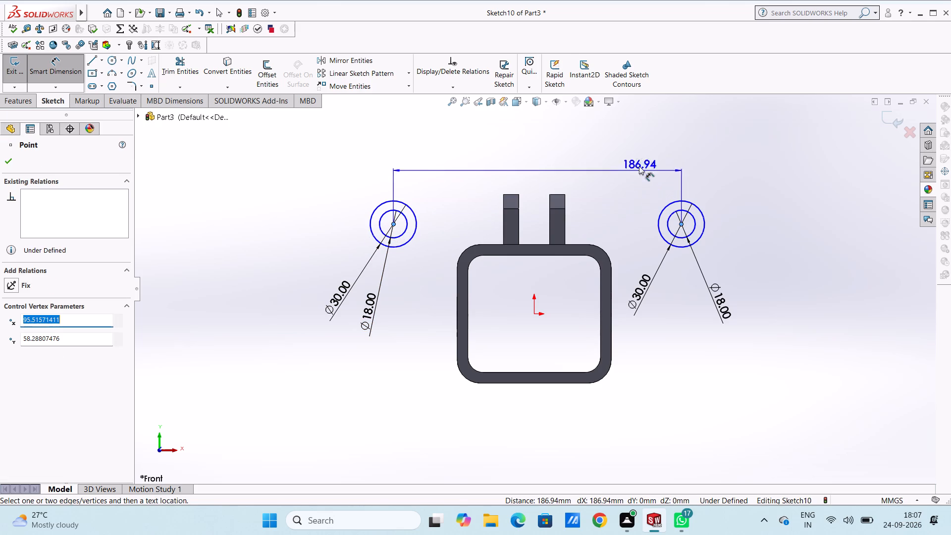
left_click(630, 133)
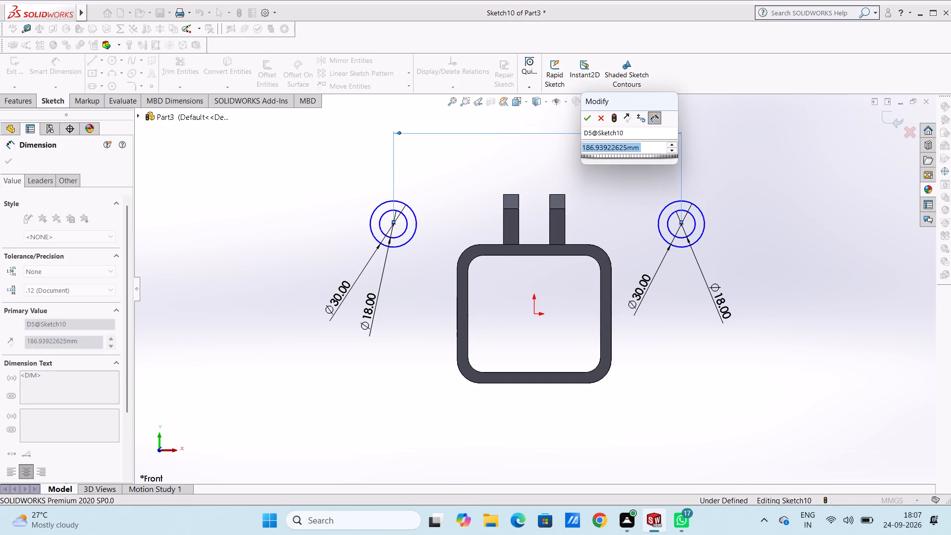
type("160")
key("Return")
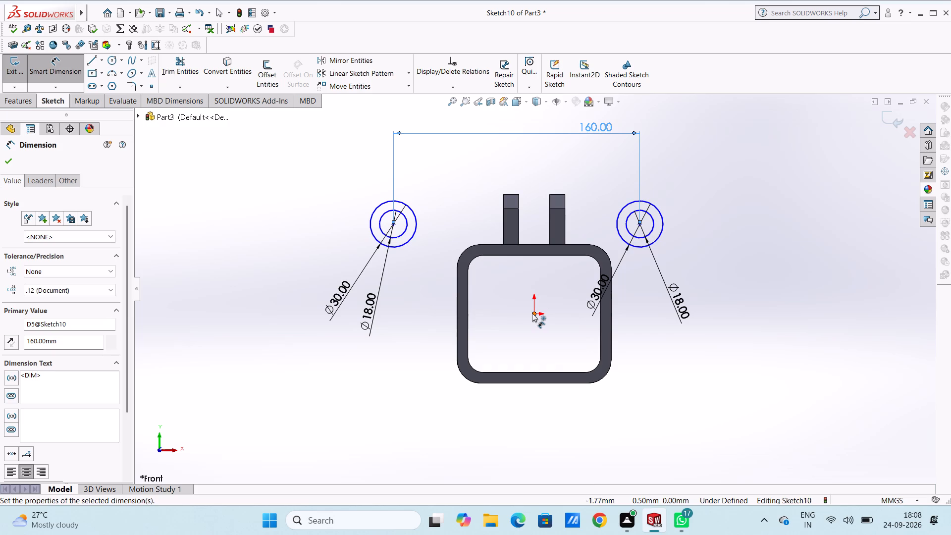
Dimension the horizontal distance from the origin to the centre of the left circle pair as 80 mm.
left_click_drag(534, 313, 526, 306)
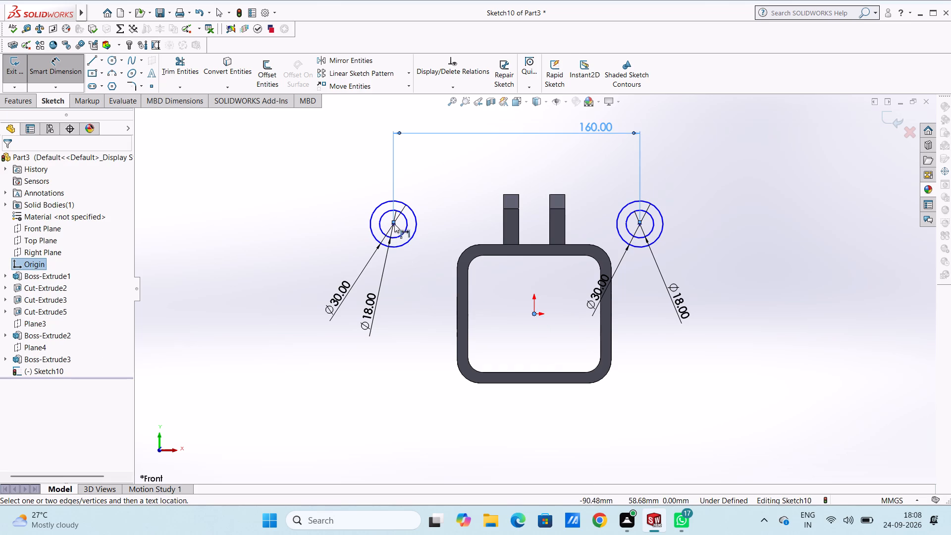
left_click(394, 224)
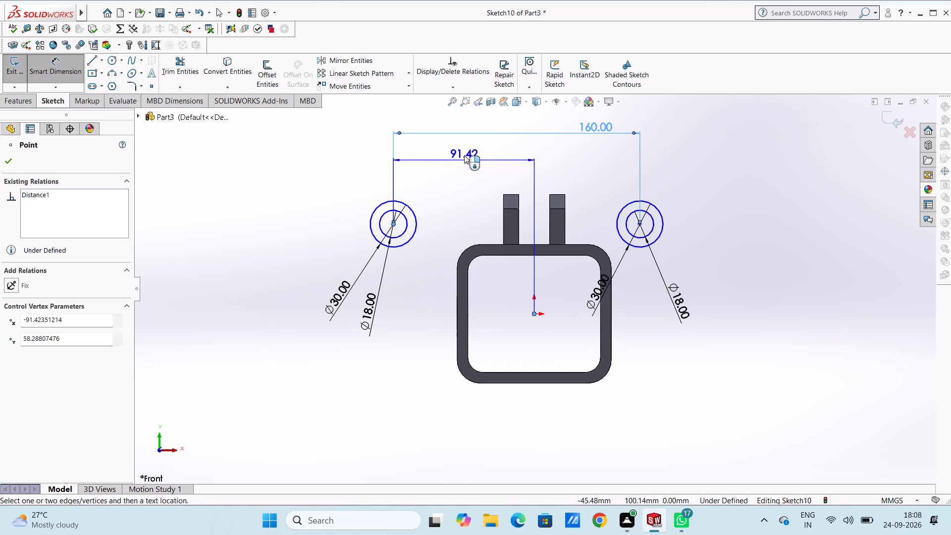
left_click(468, 151)
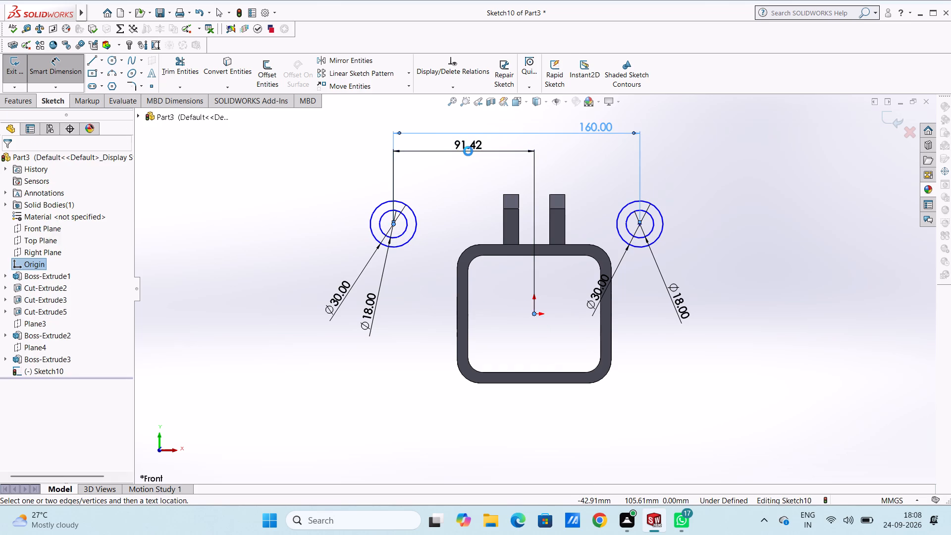
type("80")
key("Return")
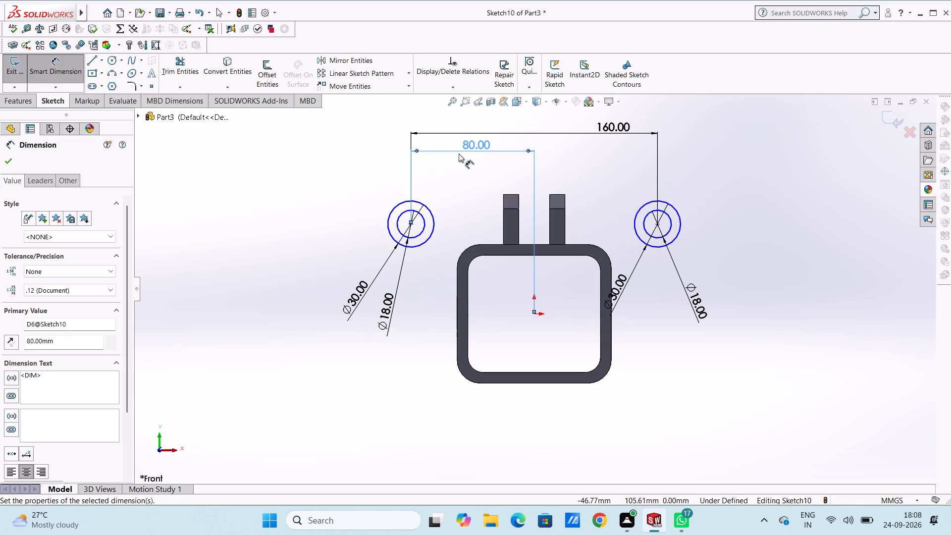
left_click(353, 197)
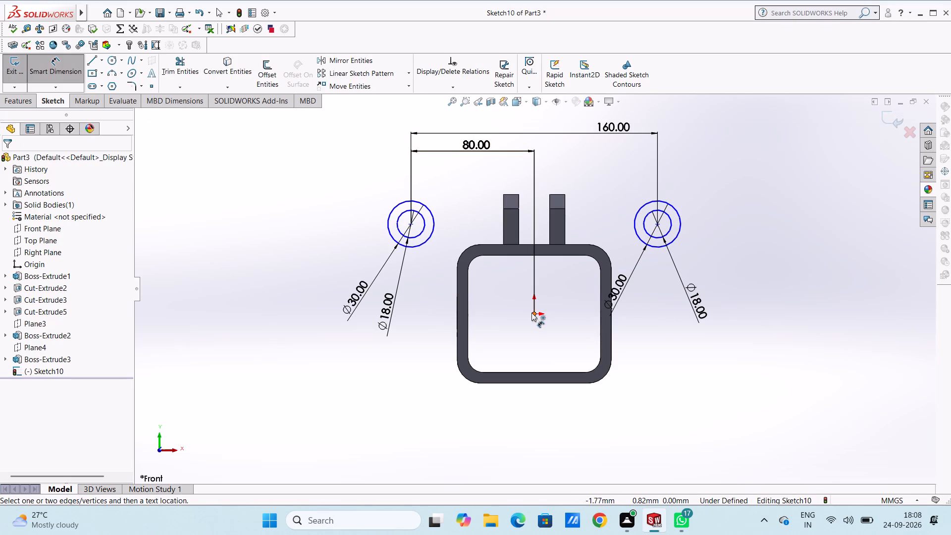
Dimension the horizontal distance from the origin to the centre of the right circle pair as 80 mm.
left_click(534, 314)
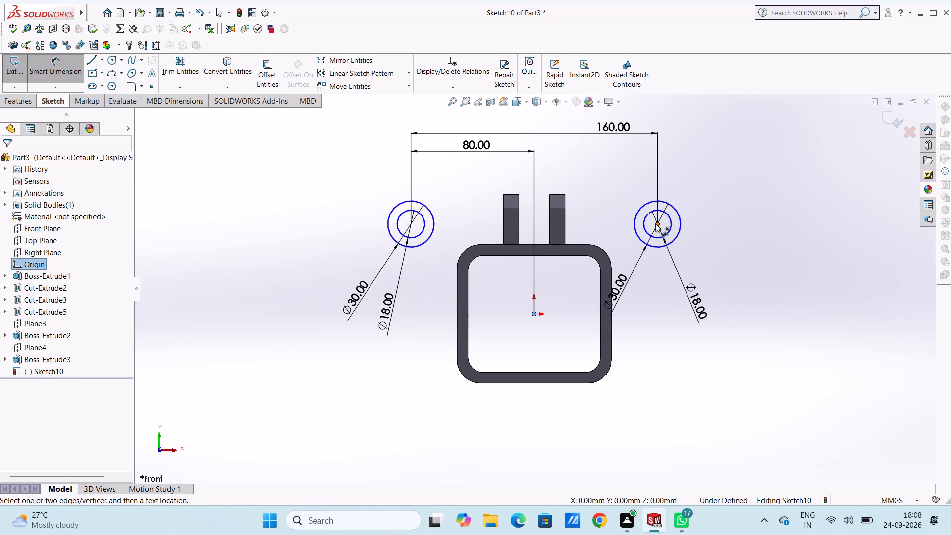
left_click(655, 223)
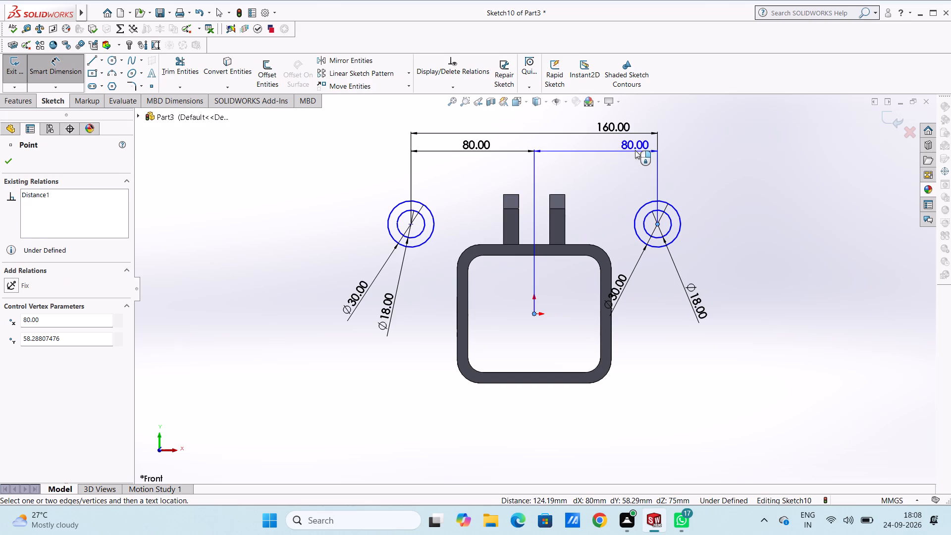
left_click(635, 150)
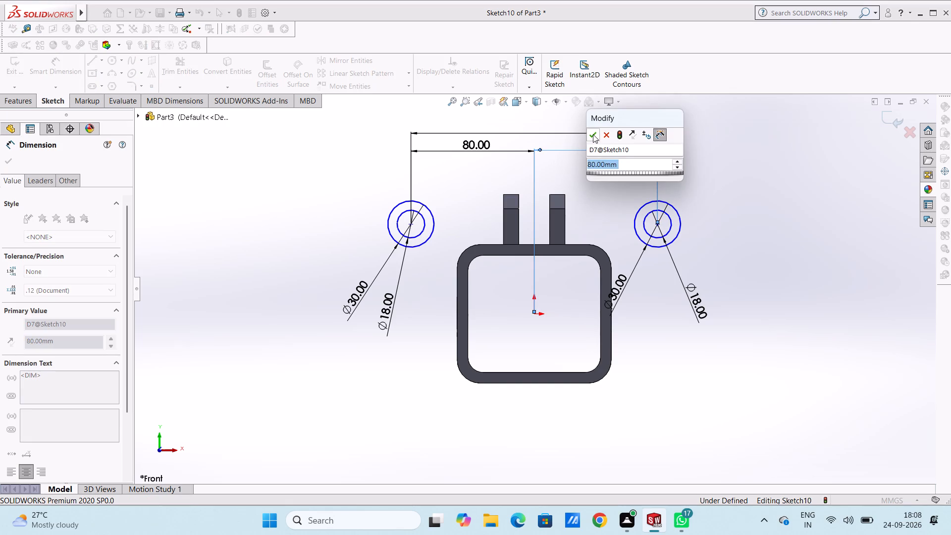
left_click(593, 134)
left_click(571, 118)
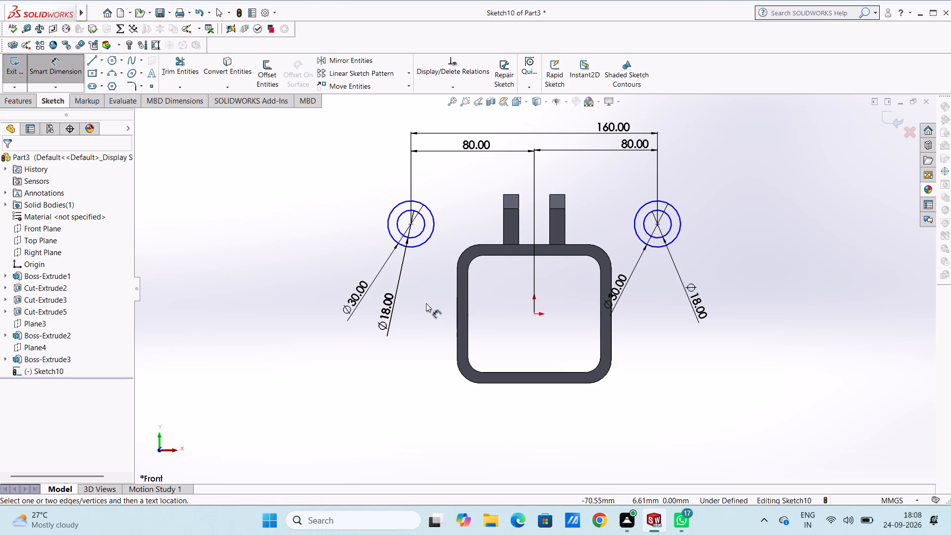
Dimension the left circle pair's centre 9 mm above the block's top edge.
left_click(411, 222)
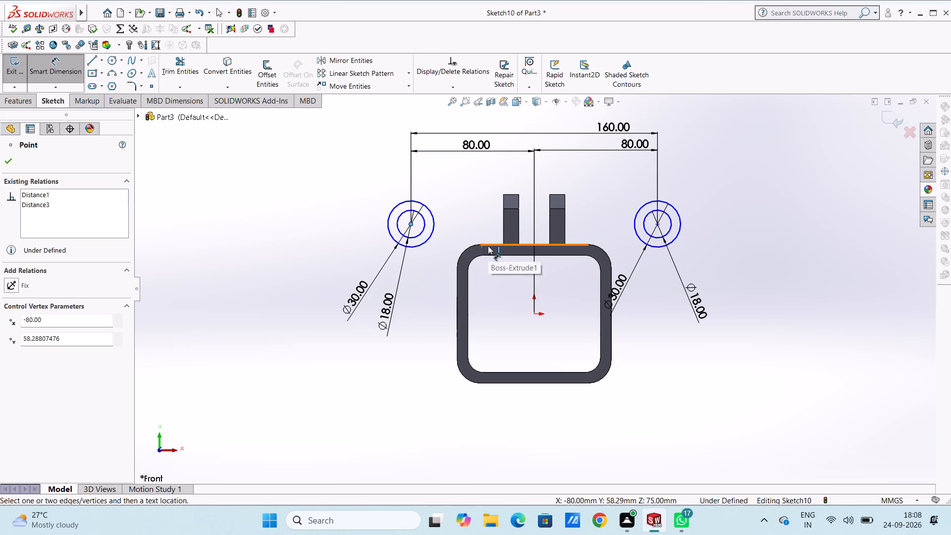
left_click(488, 246)
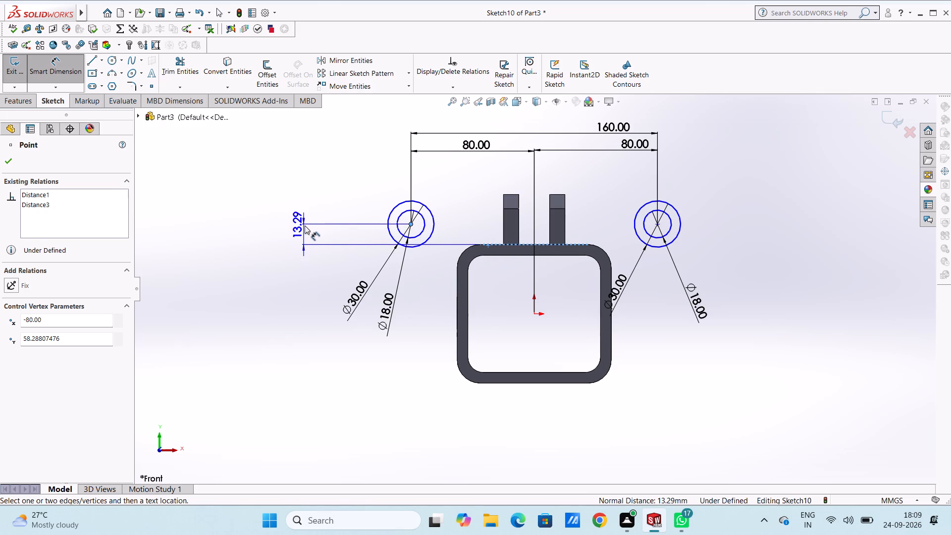
left_click(306, 226)
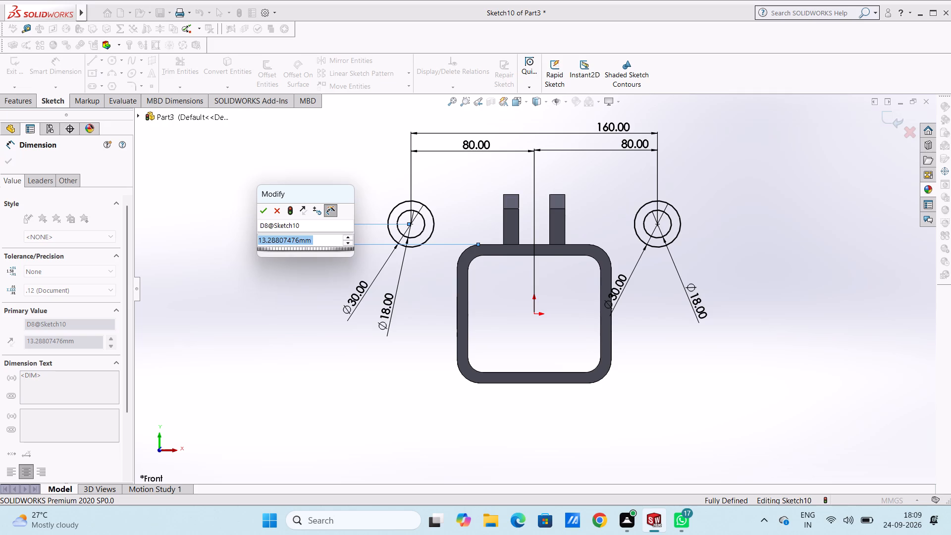
key("9")
key("Return")
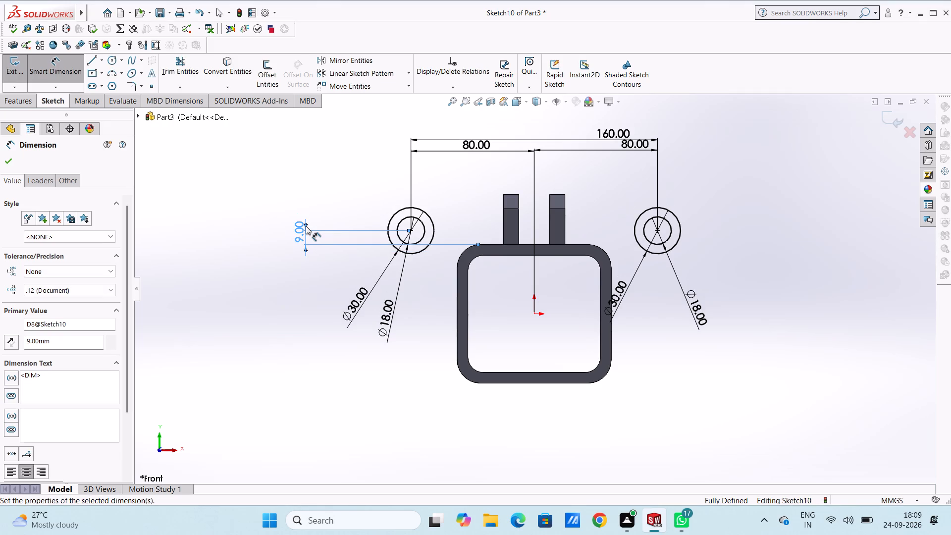
left_click(315, 175)
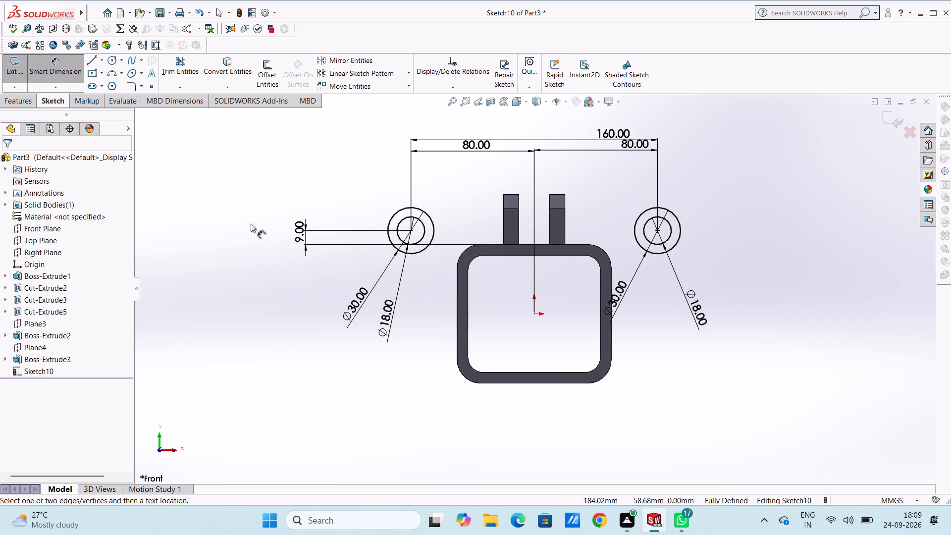
left_click(70, 71)
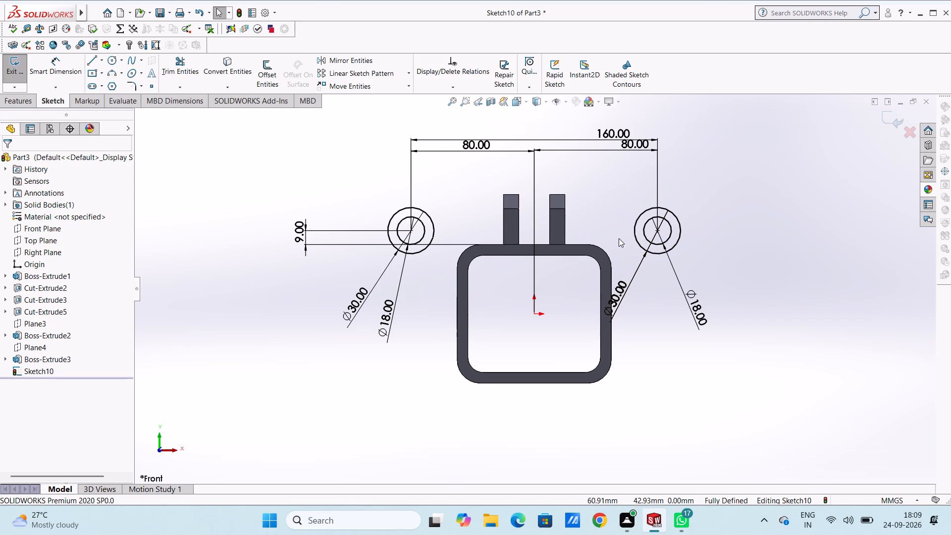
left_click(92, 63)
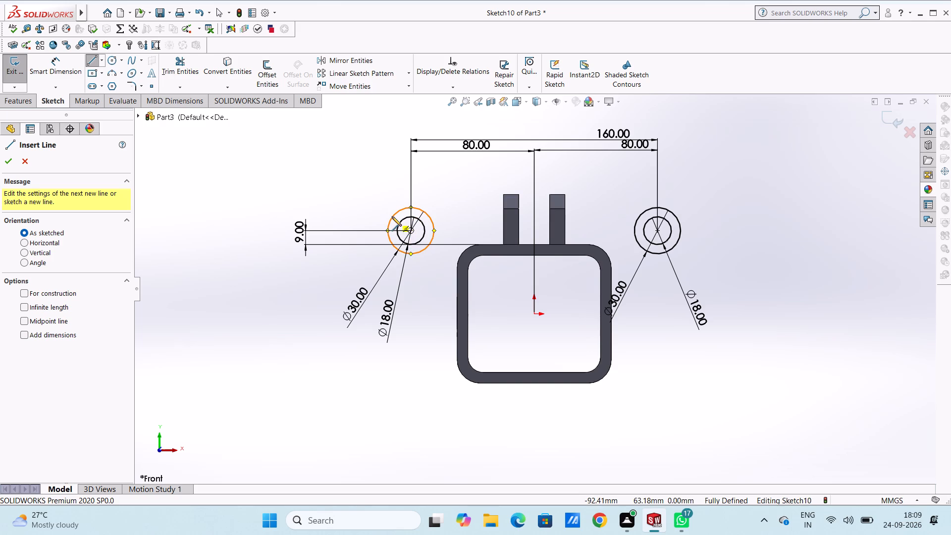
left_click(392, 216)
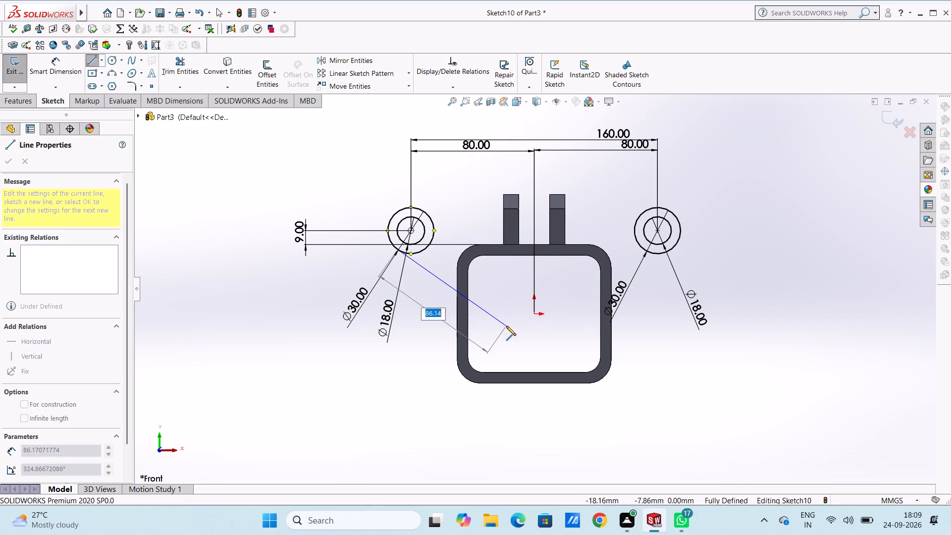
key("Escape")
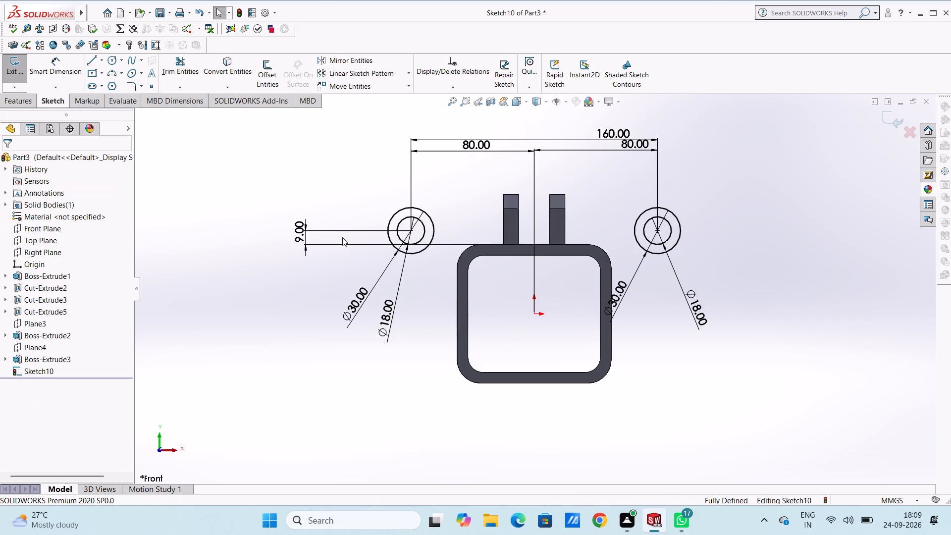
Sketch a V of two lines joining the left circle pair's centre, the origin and the right circle pair's centre.
left_click(91, 62)
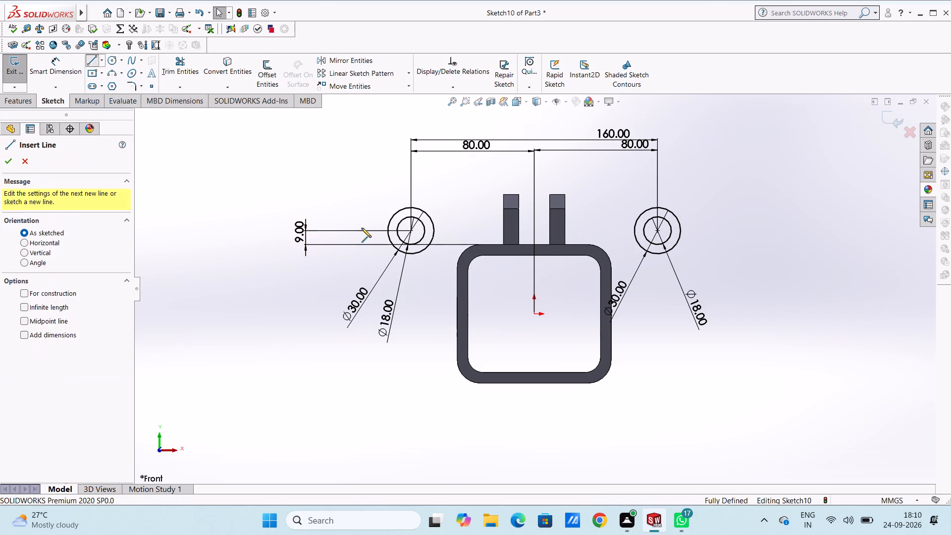
left_click(409, 231)
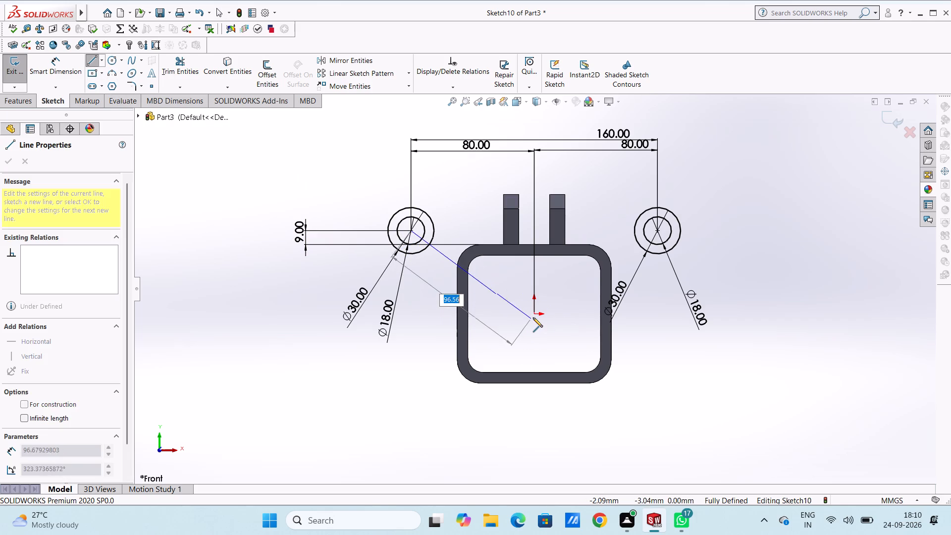
left_click(534, 316)
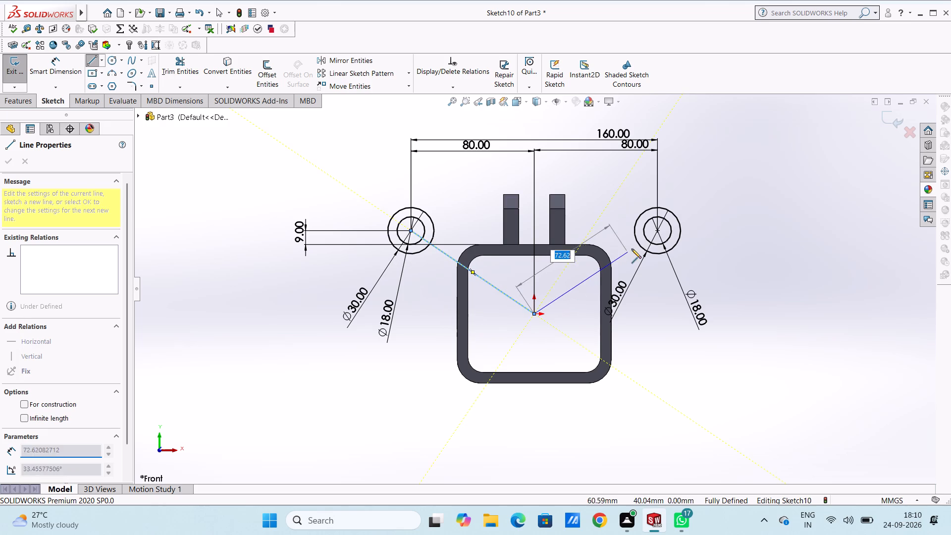
left_click(655, 231)
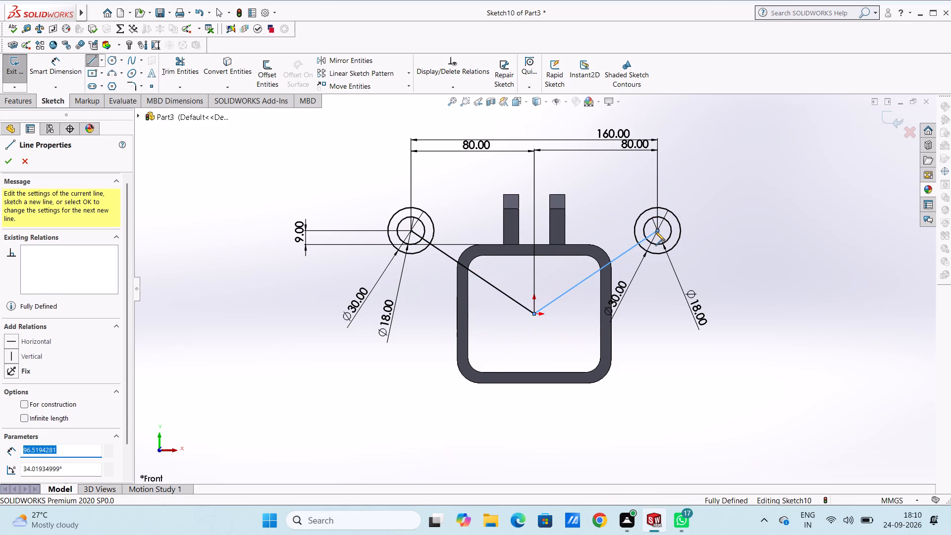
key("Escape")
key("Escape")
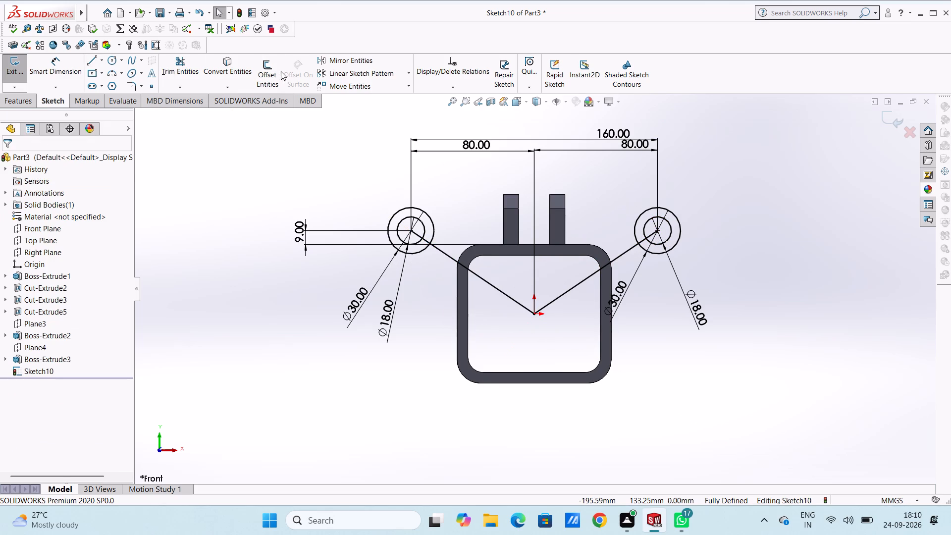
Offset the V-shaped line chain 15 mm bi-directionally, with dimensions added.
left_click(271, 71)
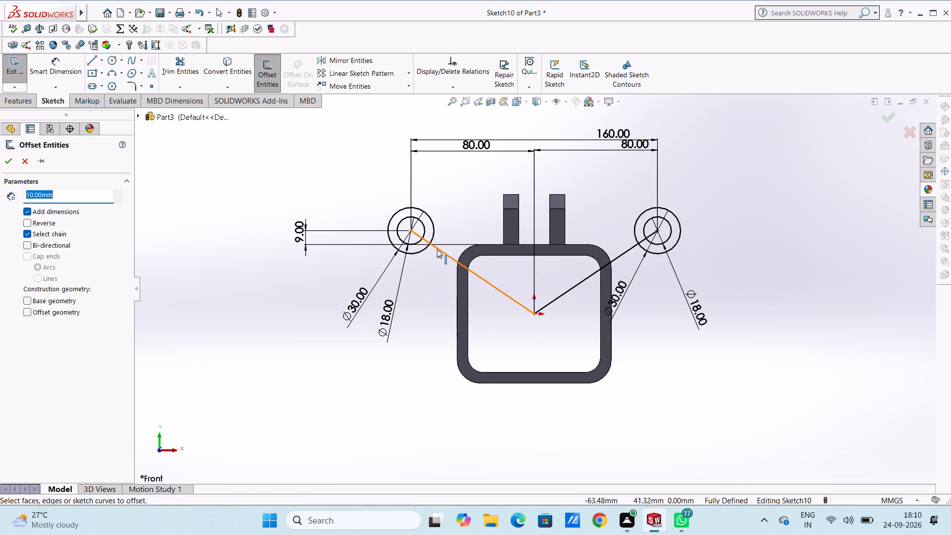
left_click(437, 249)
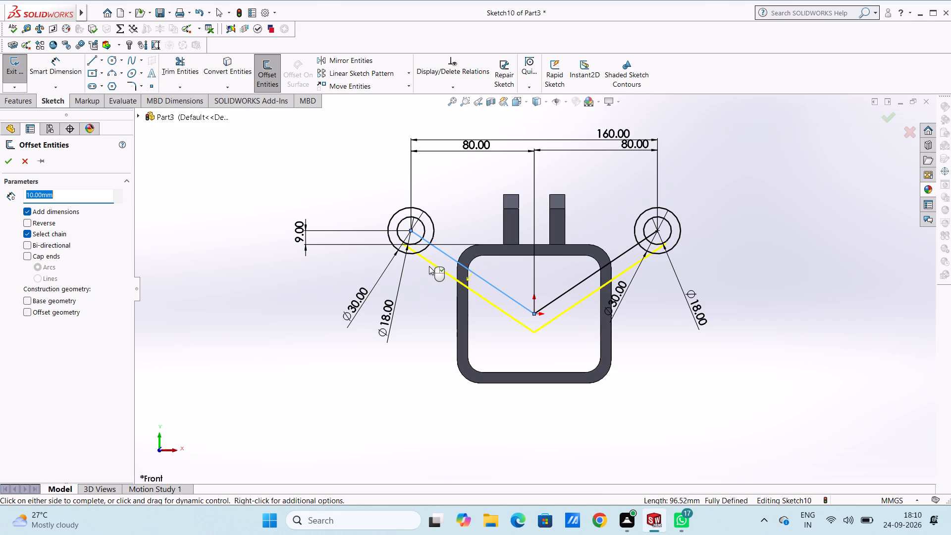
triple_click(68, 195)
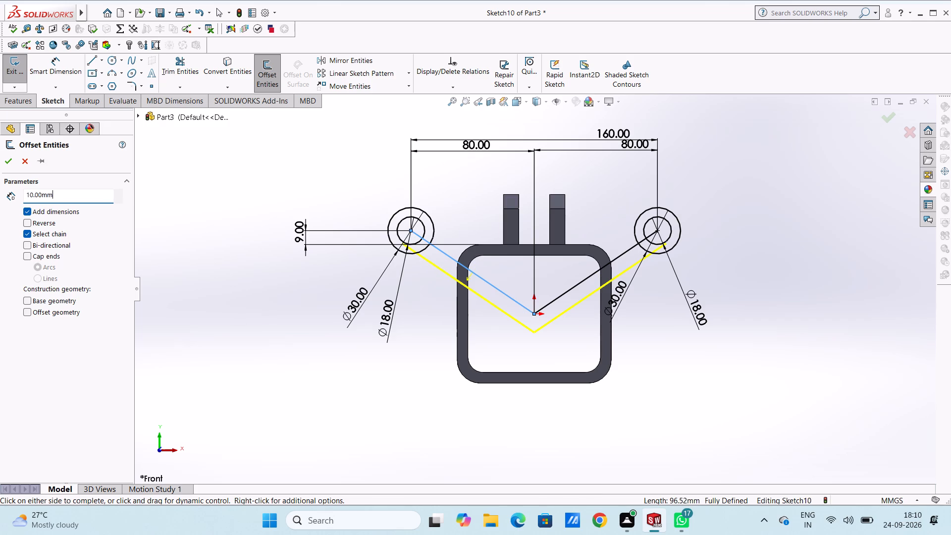
double_click(68, 195)
key("9")
key("Return")
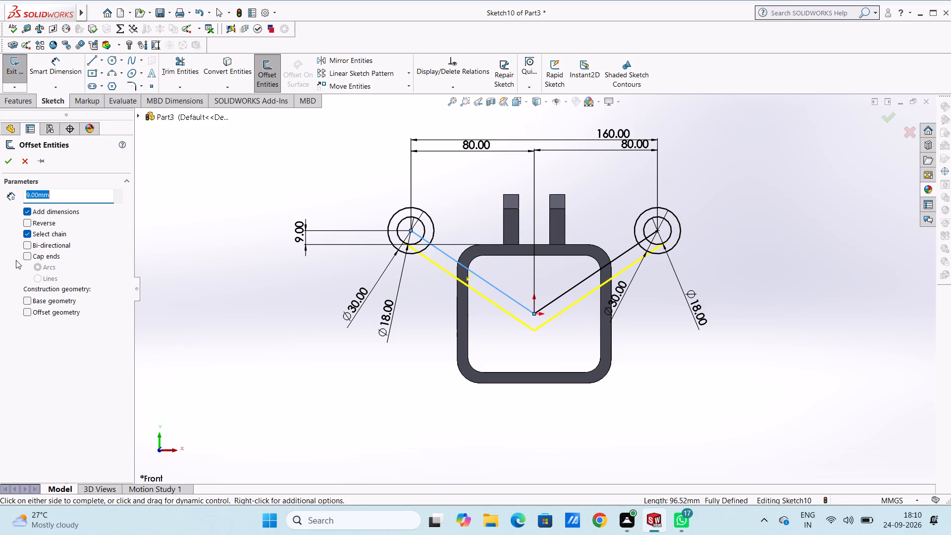
left_click(27, 246)
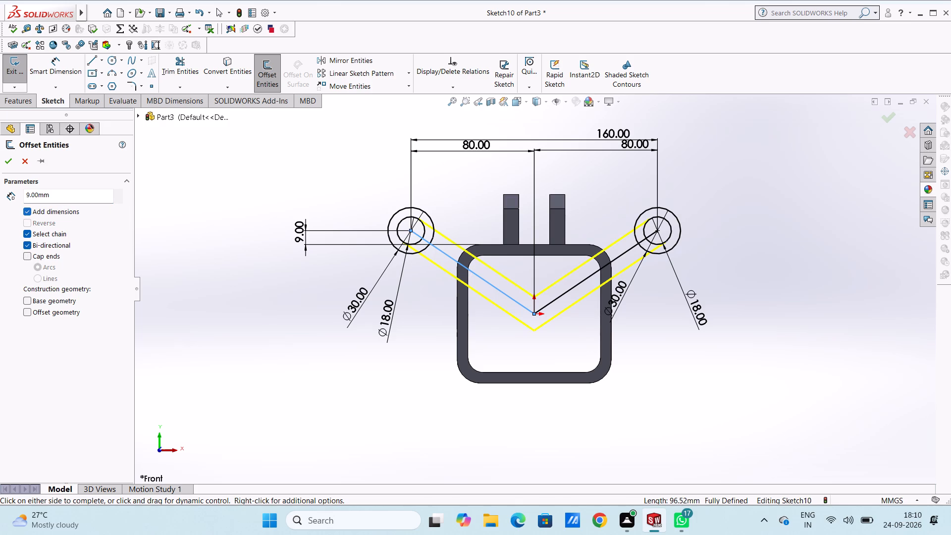
double_click(81, 197)
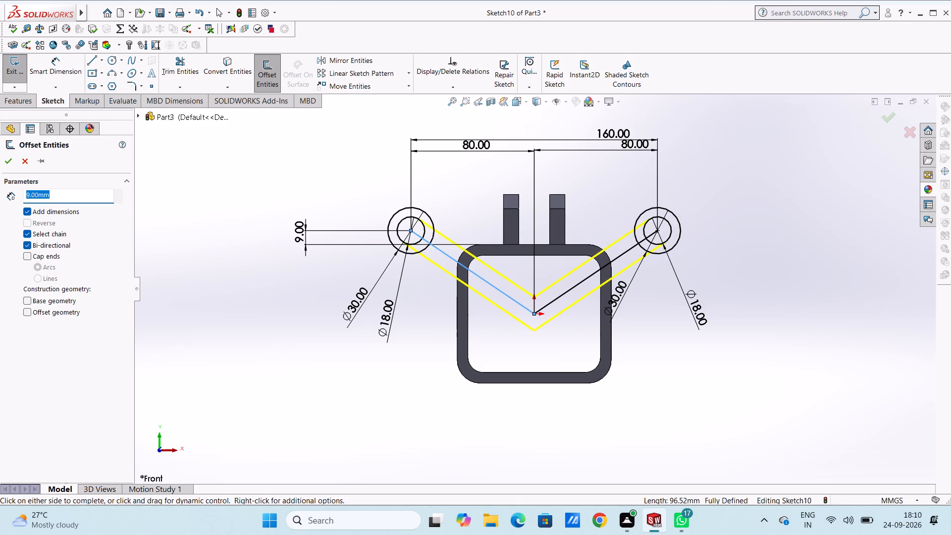
type("15")
key("Return")
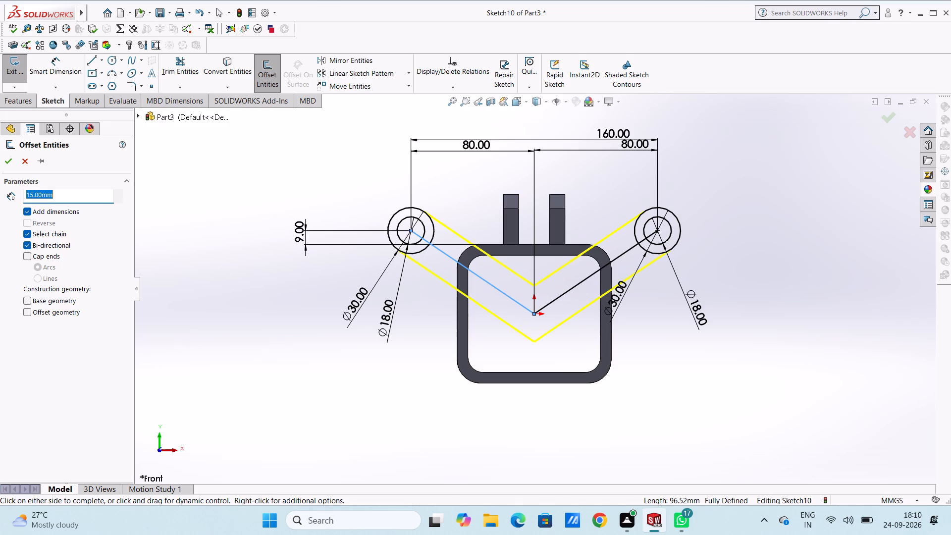
left_click(7, 162)
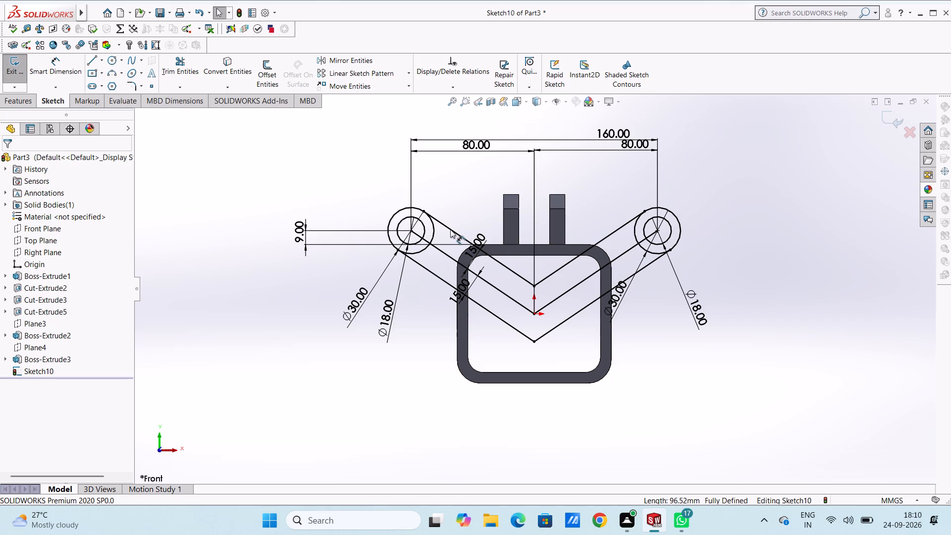
Offset the block's inner top edge, both upper corner arcs and both inner side edges 7 mm outward, in one direction only.
left_click(265, 74)
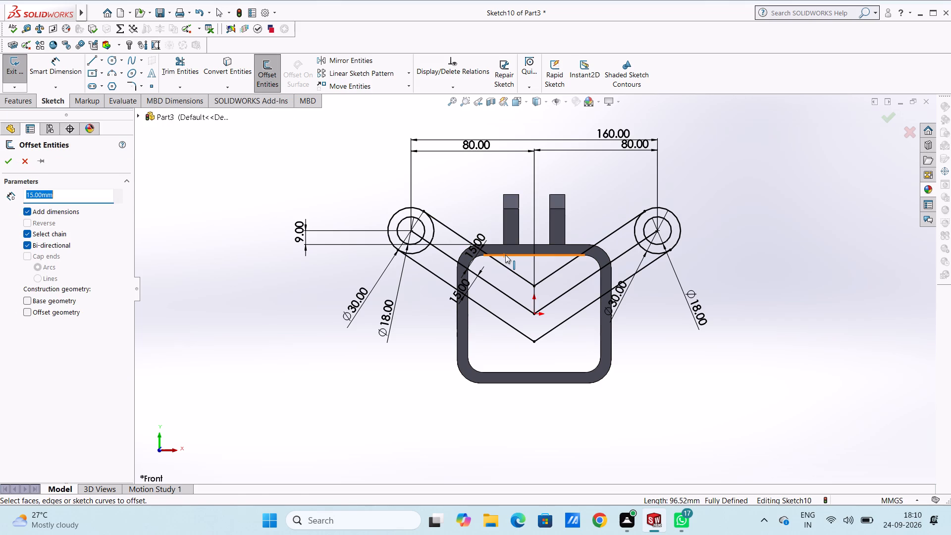
left_click(505, 255)
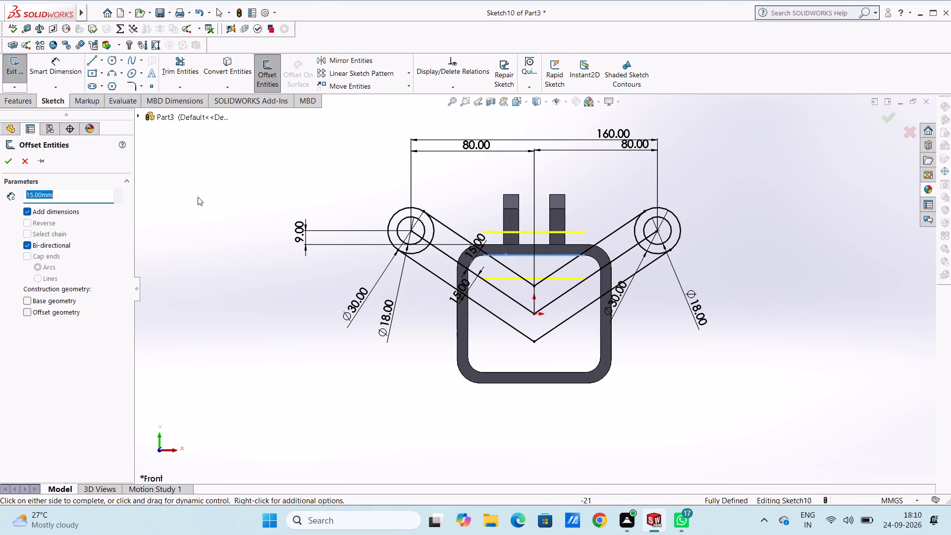
key("4")
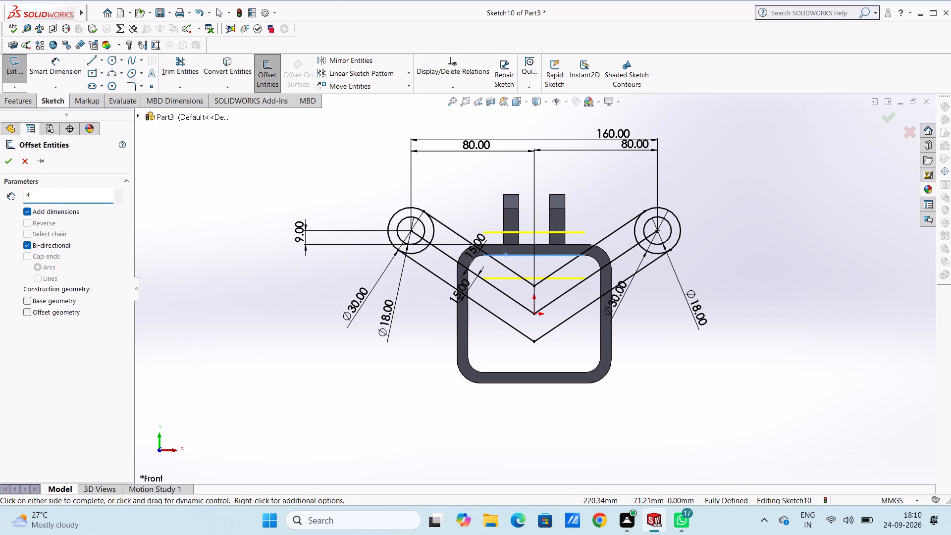
key("Return")
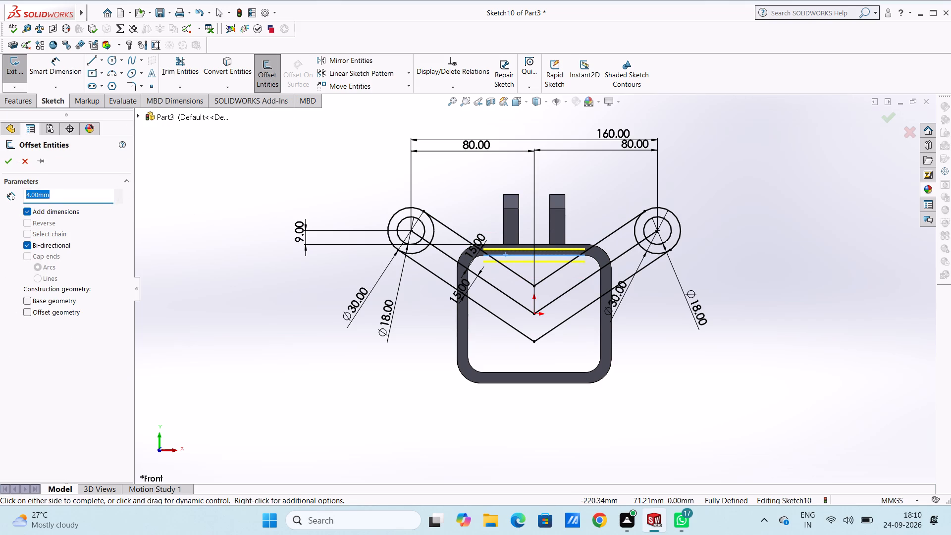
key("5")
key("Return")
key("6")
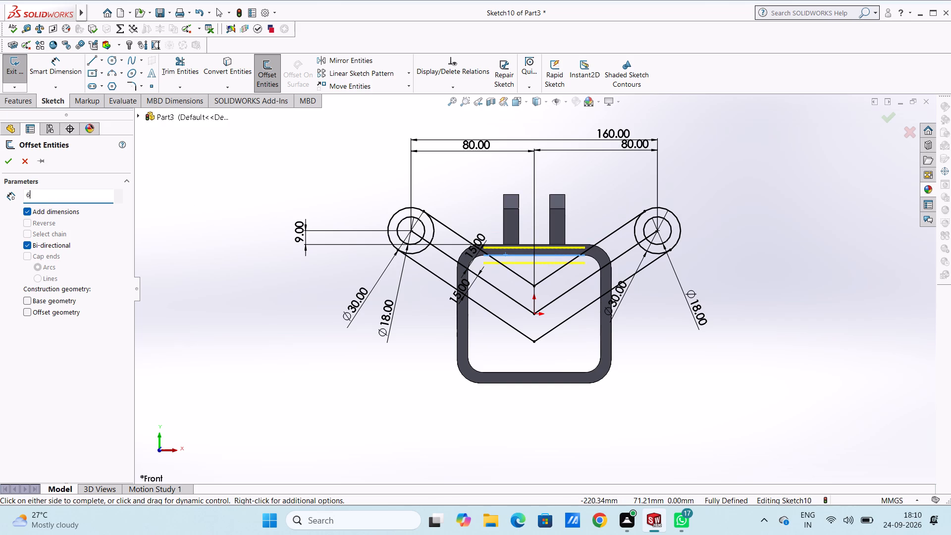
key("Return")
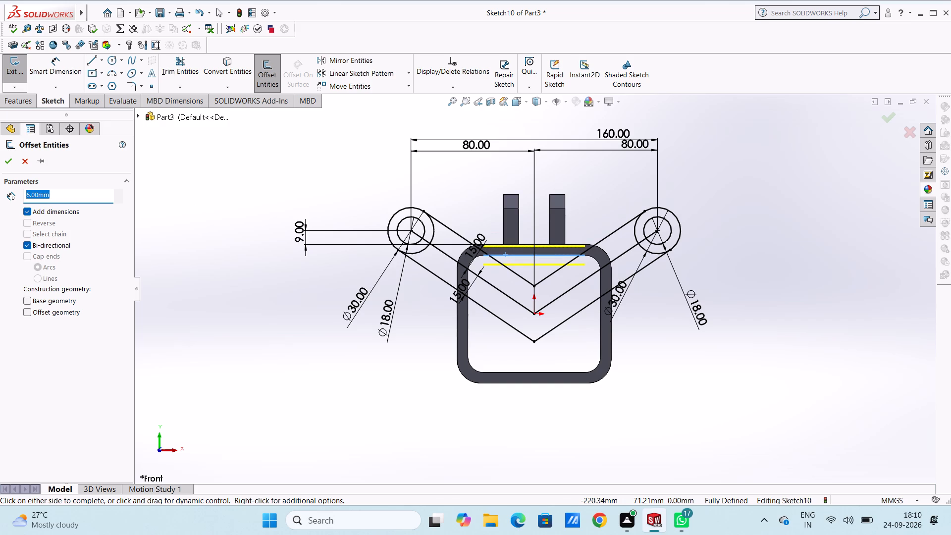
key("7")
key("Return")
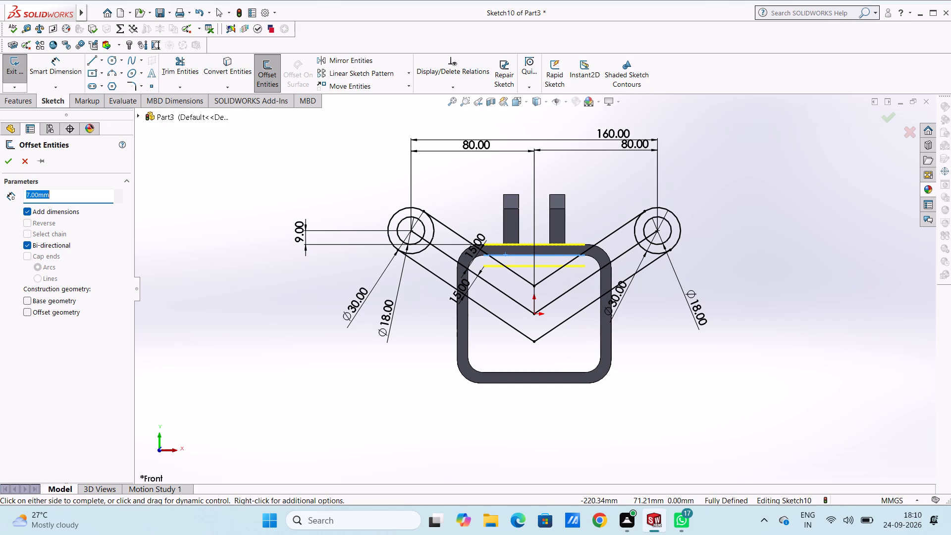
left_click(479, 256)
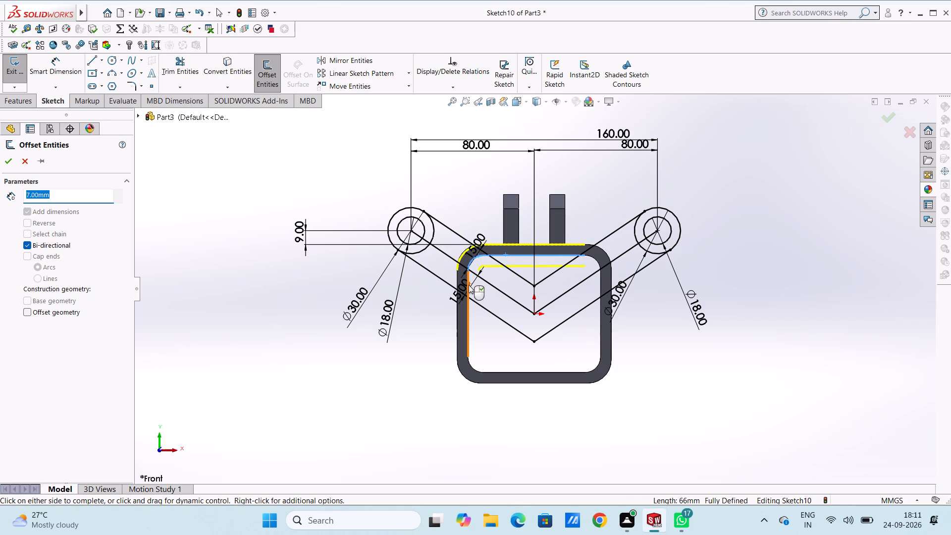
left_click(469, 285)
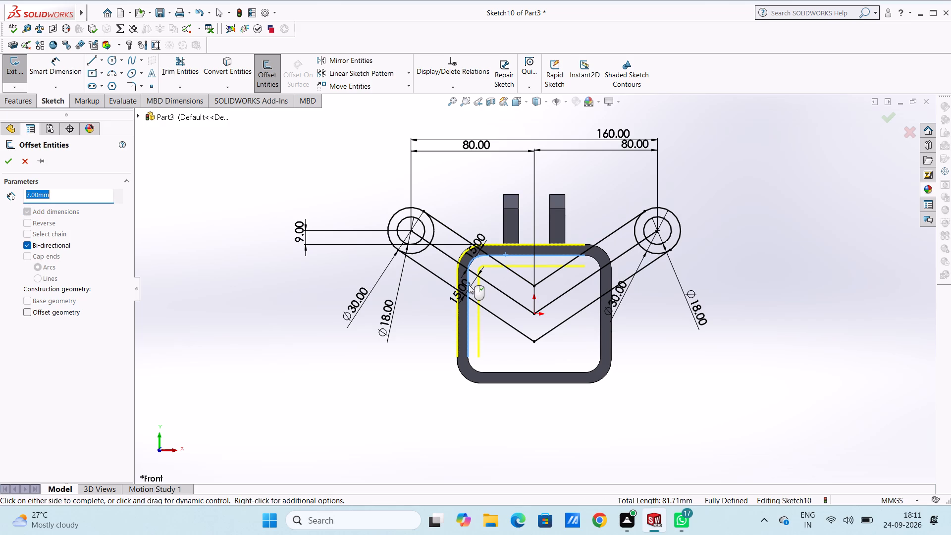
left_click(591, 257)
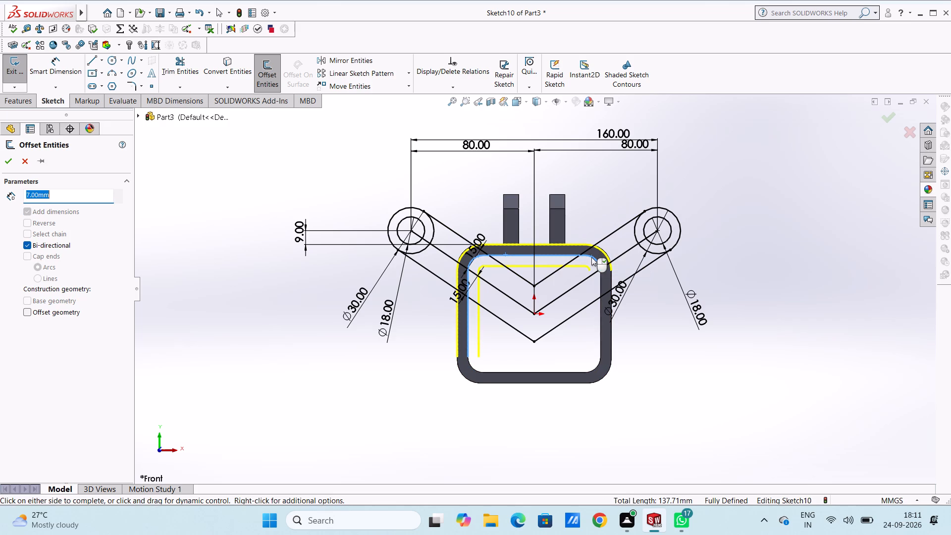
left_click(600, 285)
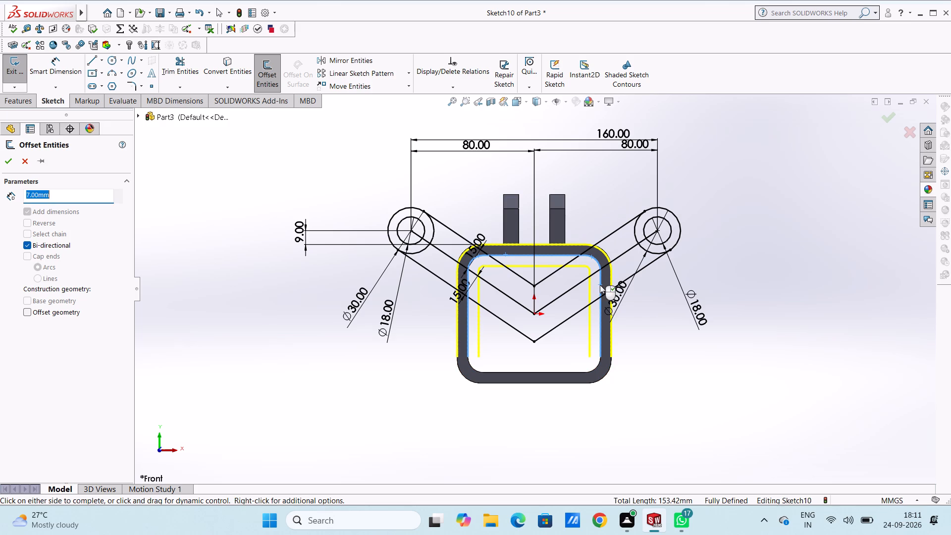
left_click(28, 244)
left_click(7, 164)
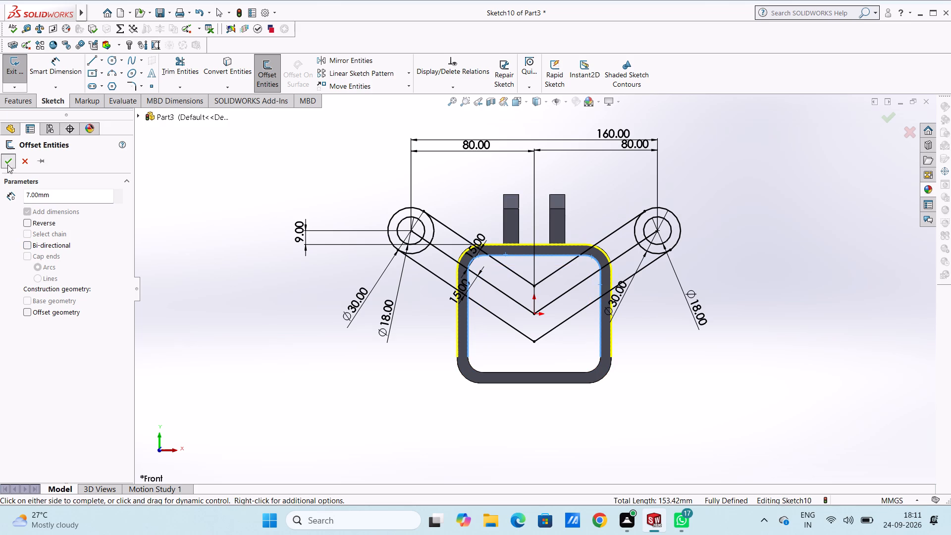
left_click(181, 308)
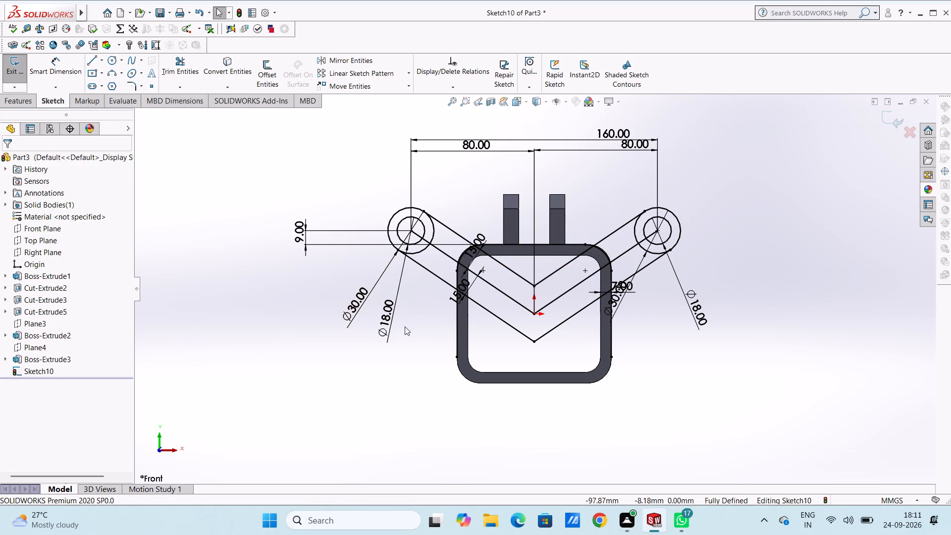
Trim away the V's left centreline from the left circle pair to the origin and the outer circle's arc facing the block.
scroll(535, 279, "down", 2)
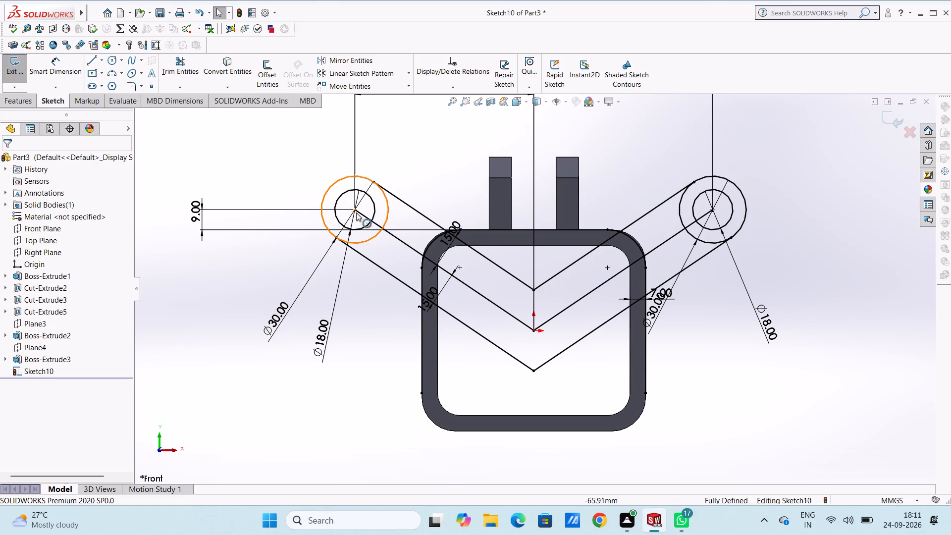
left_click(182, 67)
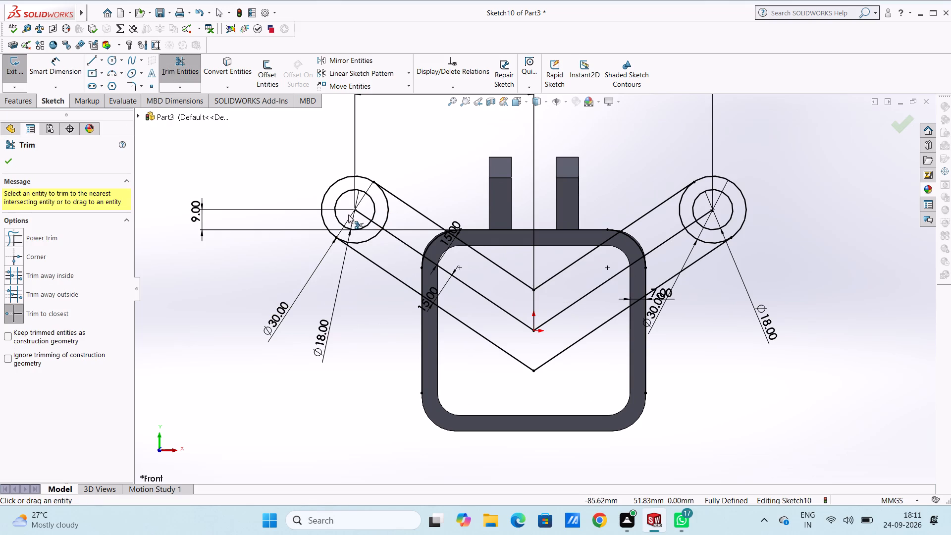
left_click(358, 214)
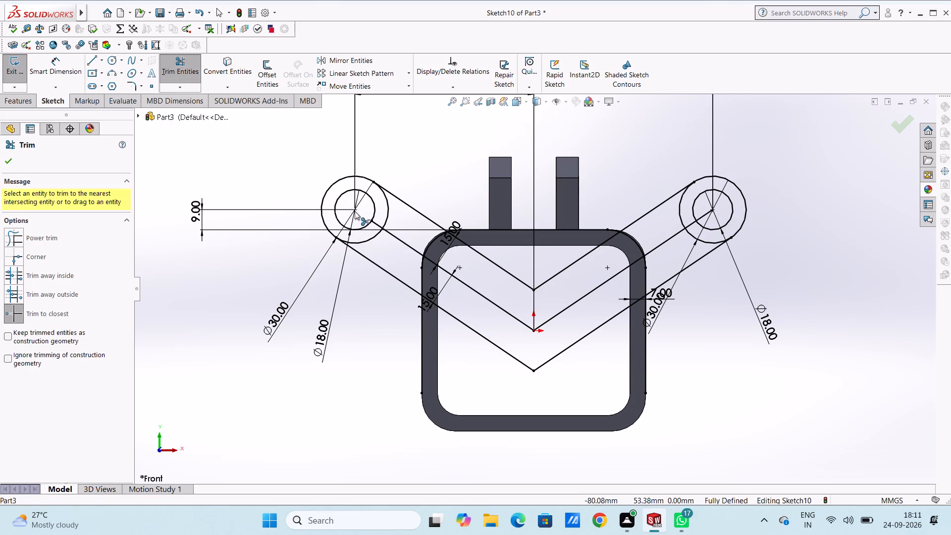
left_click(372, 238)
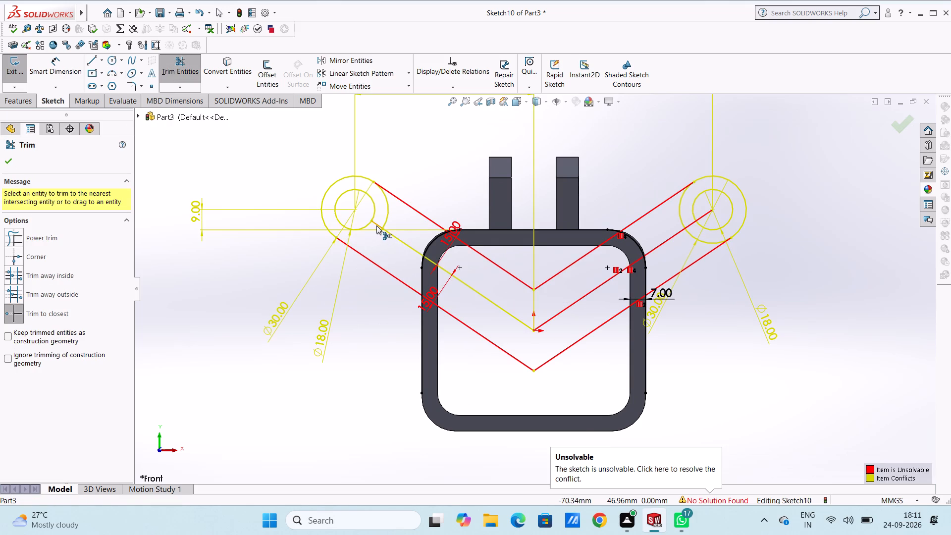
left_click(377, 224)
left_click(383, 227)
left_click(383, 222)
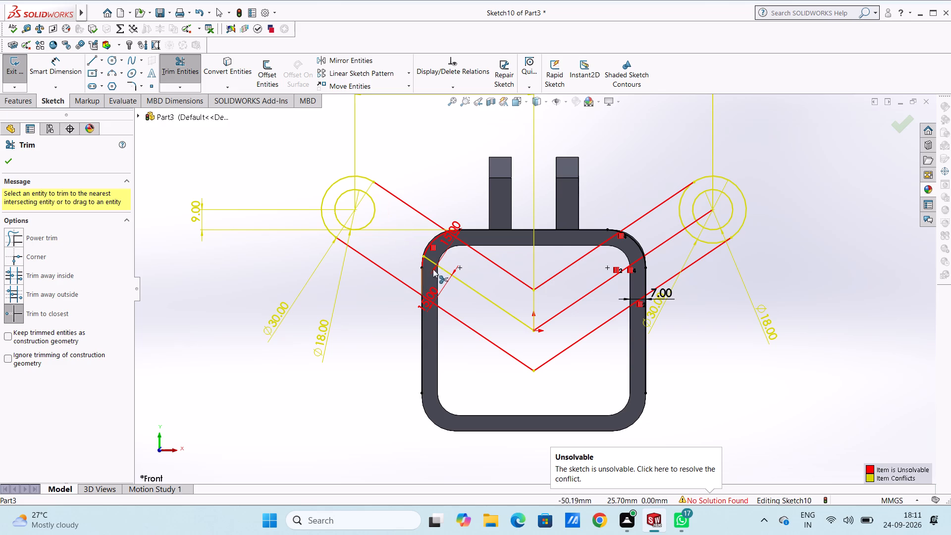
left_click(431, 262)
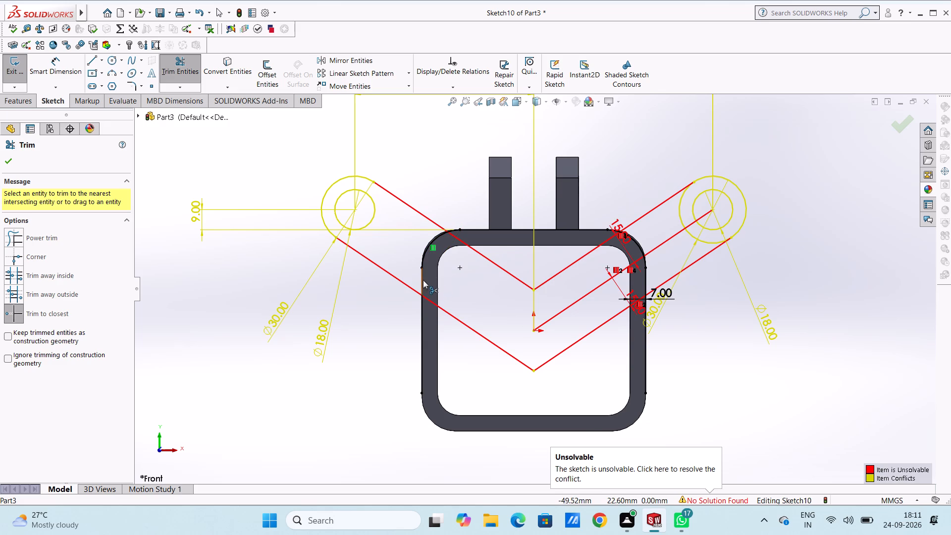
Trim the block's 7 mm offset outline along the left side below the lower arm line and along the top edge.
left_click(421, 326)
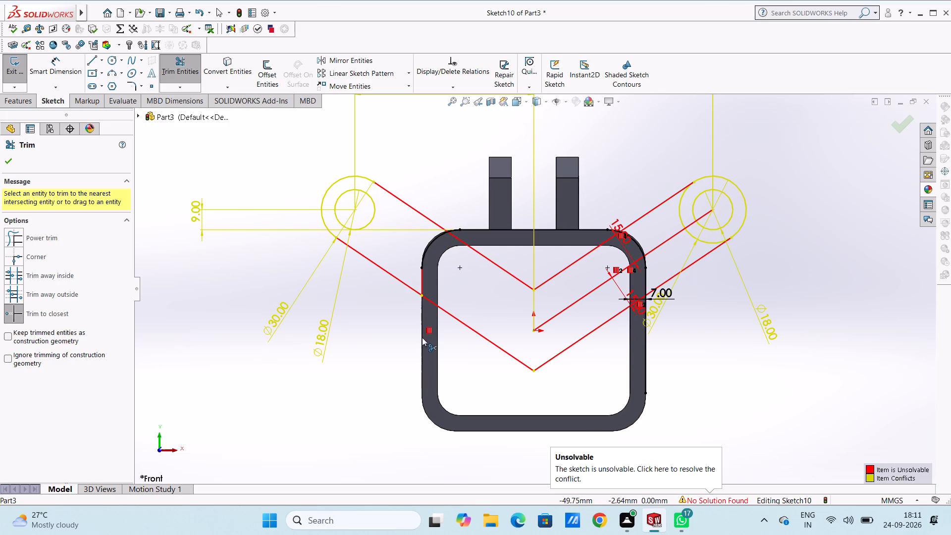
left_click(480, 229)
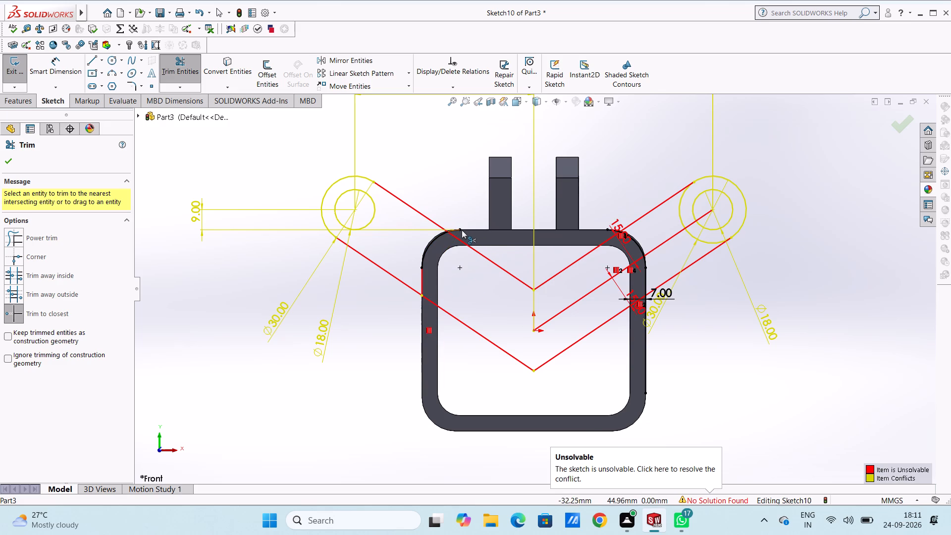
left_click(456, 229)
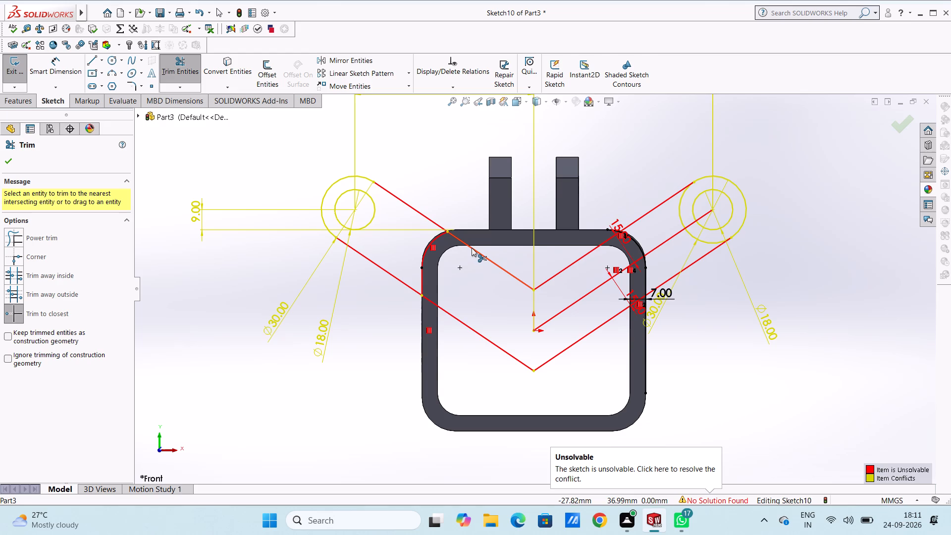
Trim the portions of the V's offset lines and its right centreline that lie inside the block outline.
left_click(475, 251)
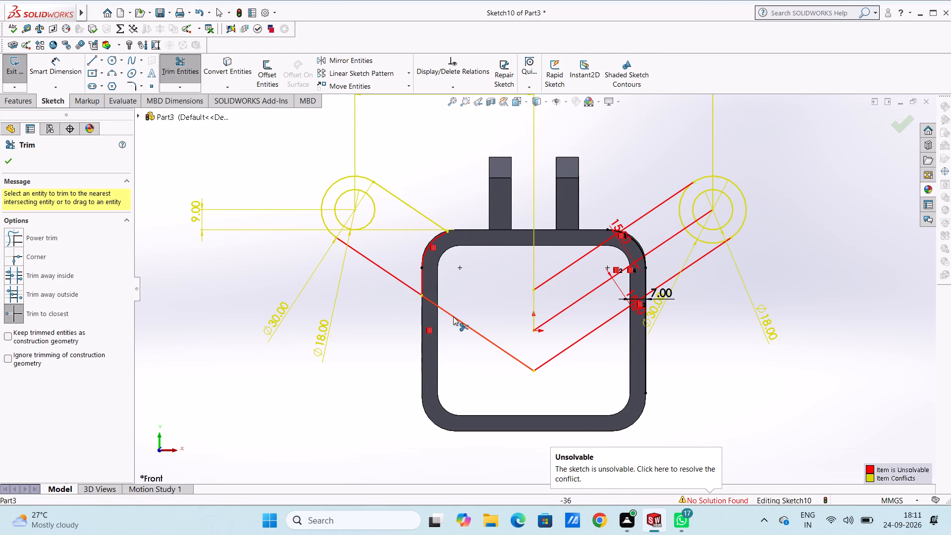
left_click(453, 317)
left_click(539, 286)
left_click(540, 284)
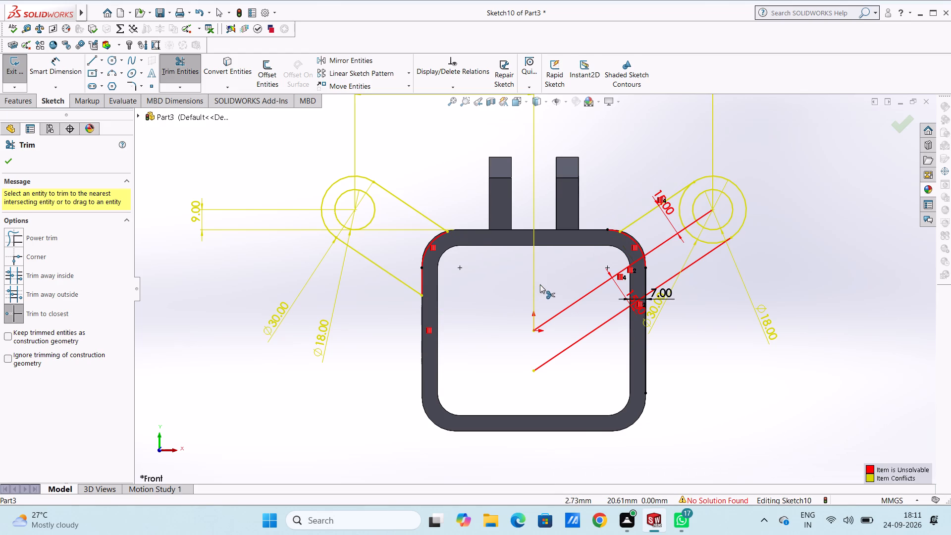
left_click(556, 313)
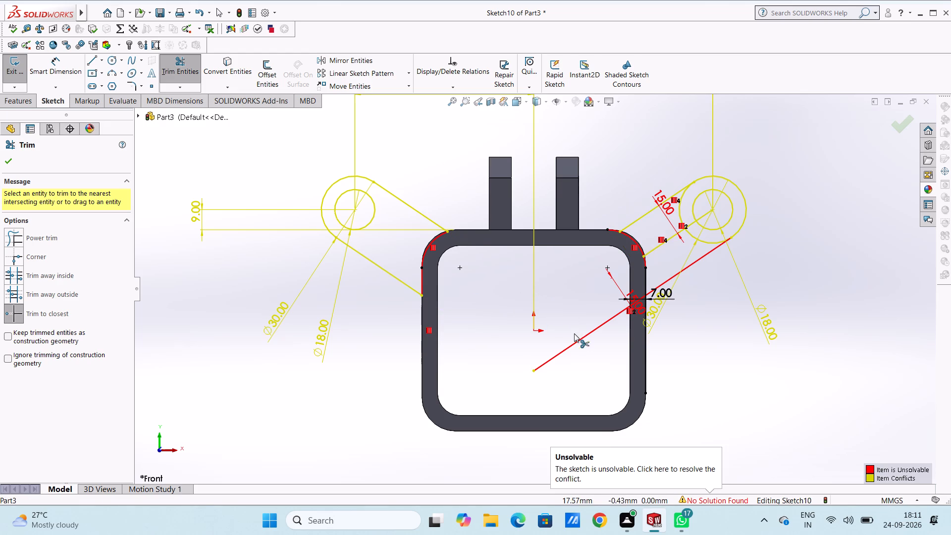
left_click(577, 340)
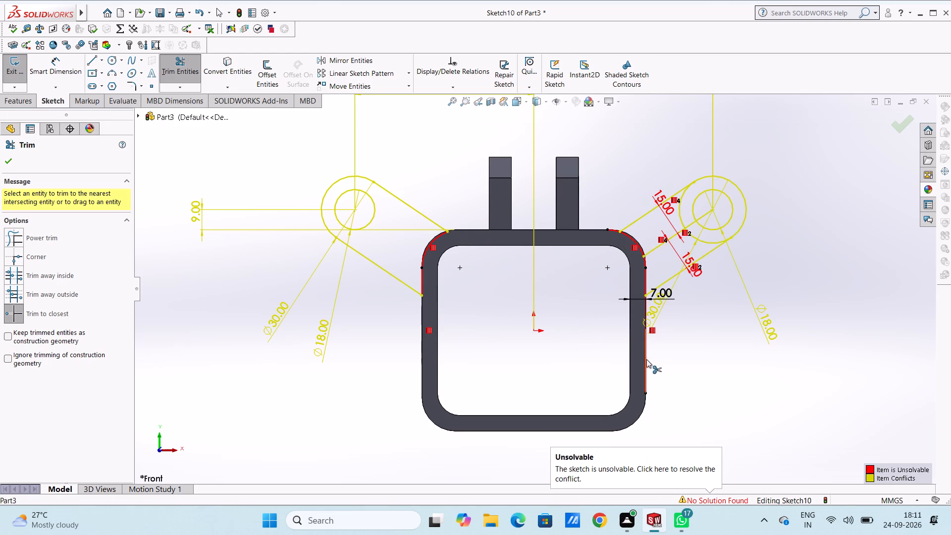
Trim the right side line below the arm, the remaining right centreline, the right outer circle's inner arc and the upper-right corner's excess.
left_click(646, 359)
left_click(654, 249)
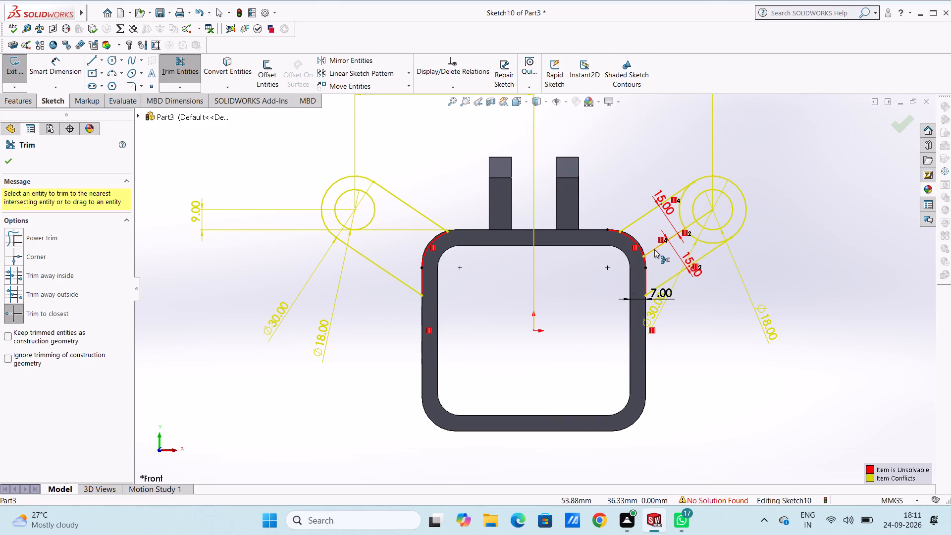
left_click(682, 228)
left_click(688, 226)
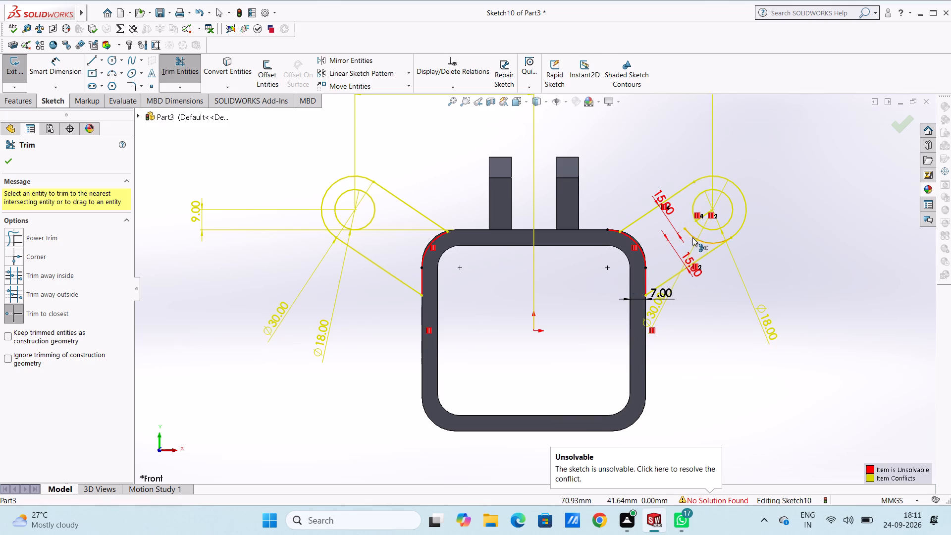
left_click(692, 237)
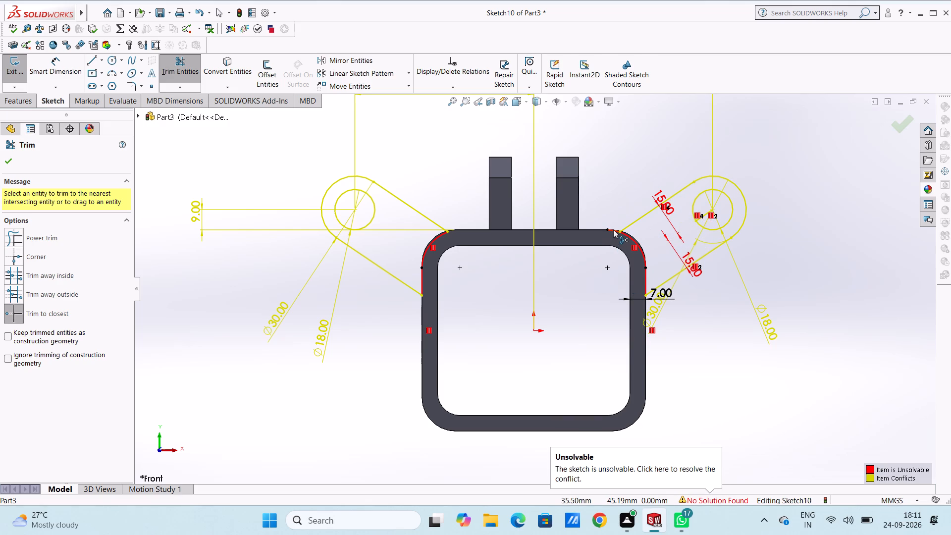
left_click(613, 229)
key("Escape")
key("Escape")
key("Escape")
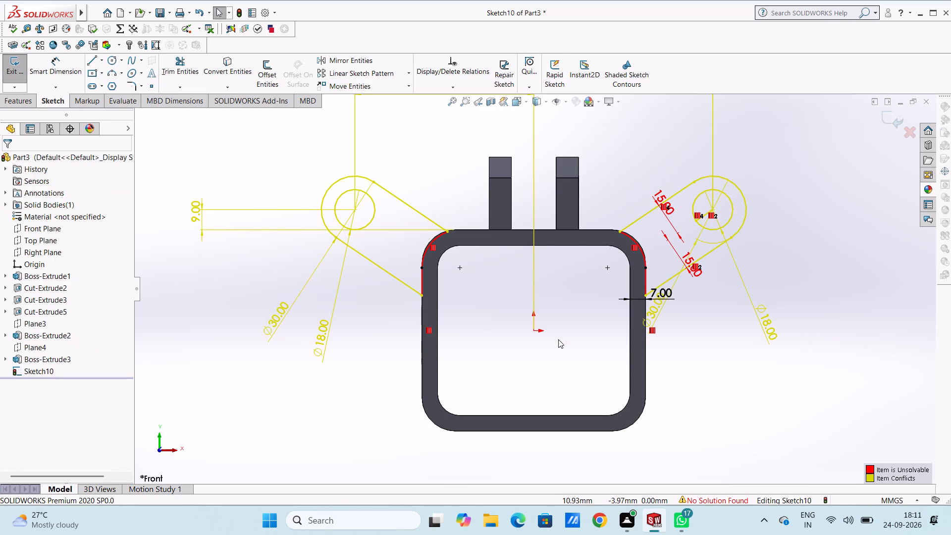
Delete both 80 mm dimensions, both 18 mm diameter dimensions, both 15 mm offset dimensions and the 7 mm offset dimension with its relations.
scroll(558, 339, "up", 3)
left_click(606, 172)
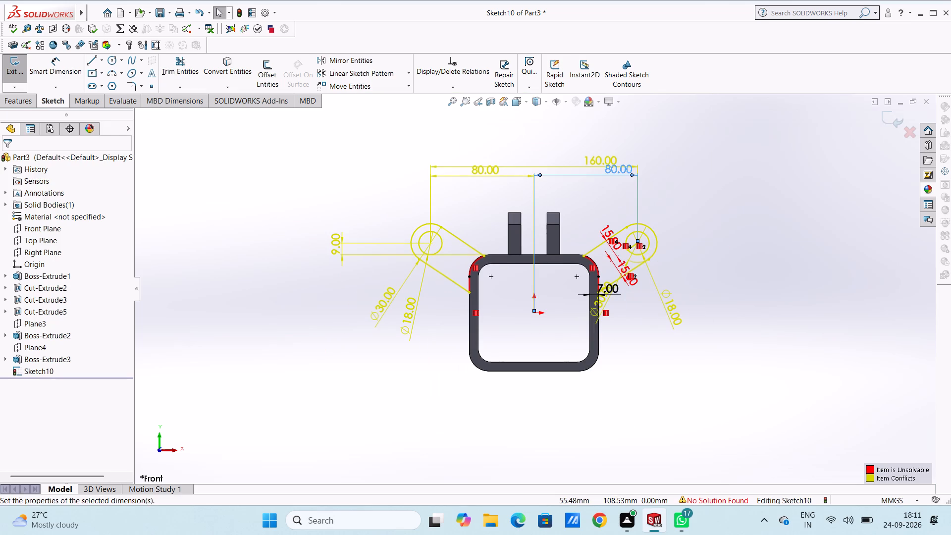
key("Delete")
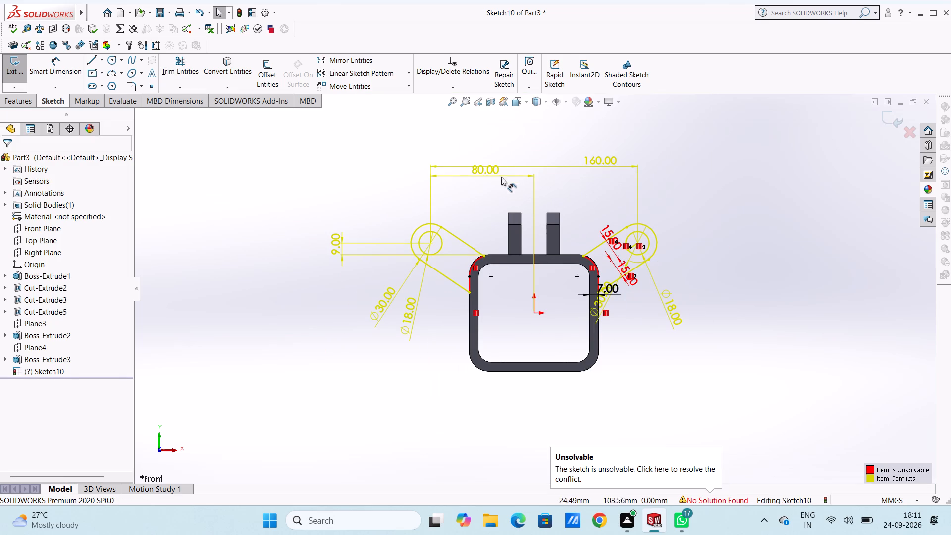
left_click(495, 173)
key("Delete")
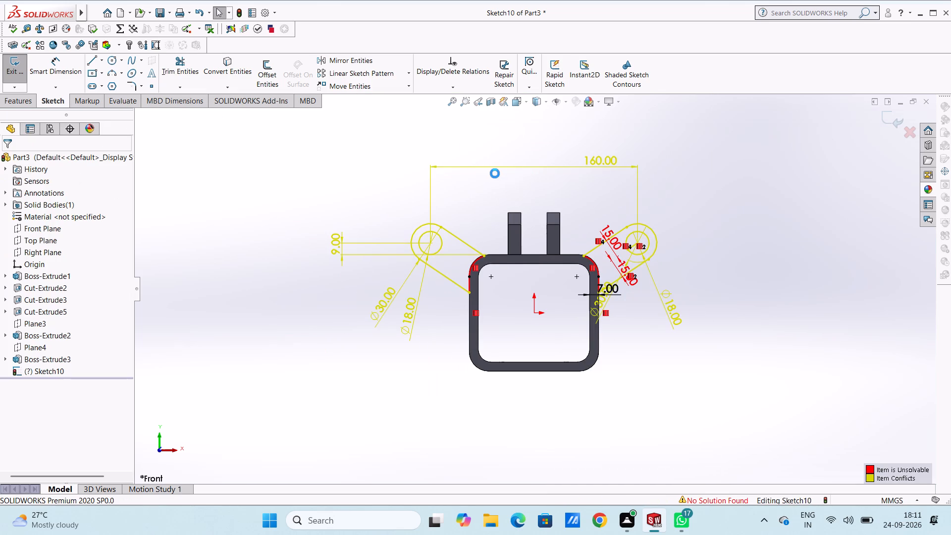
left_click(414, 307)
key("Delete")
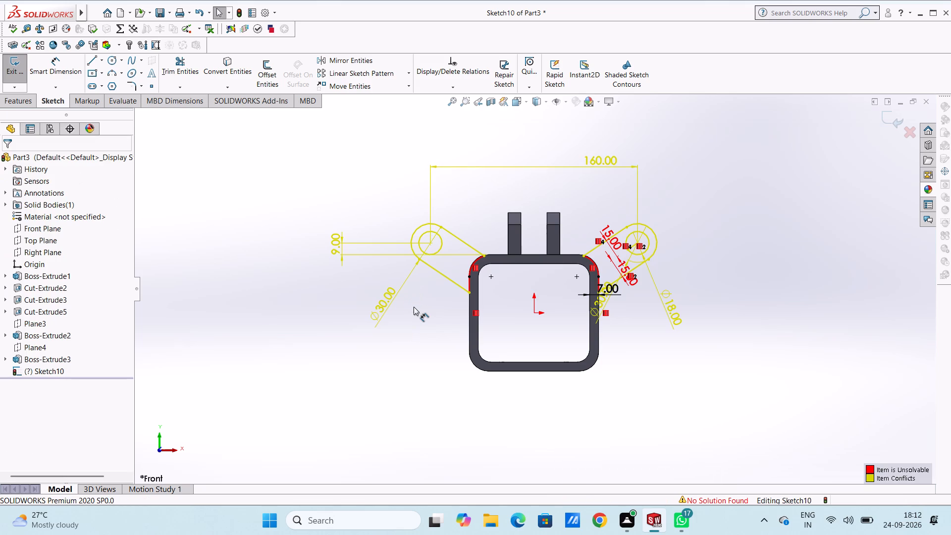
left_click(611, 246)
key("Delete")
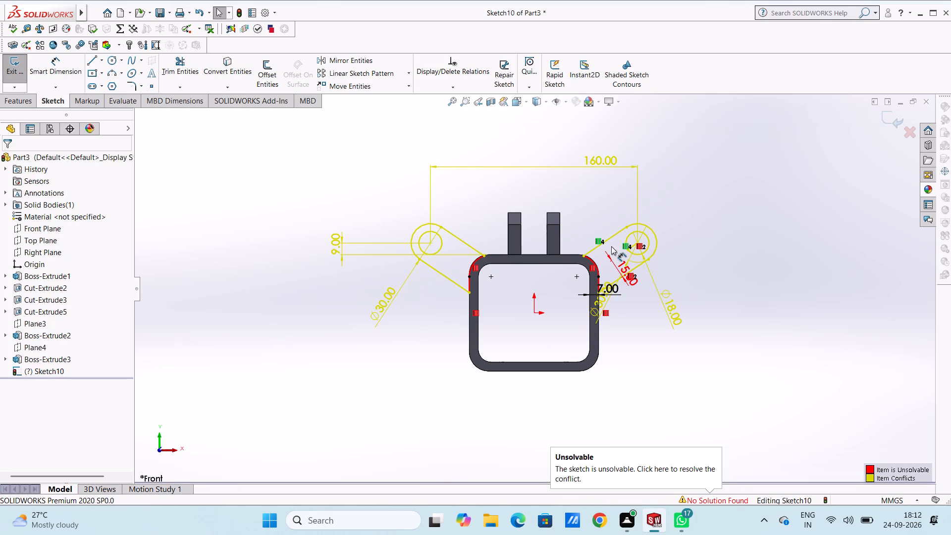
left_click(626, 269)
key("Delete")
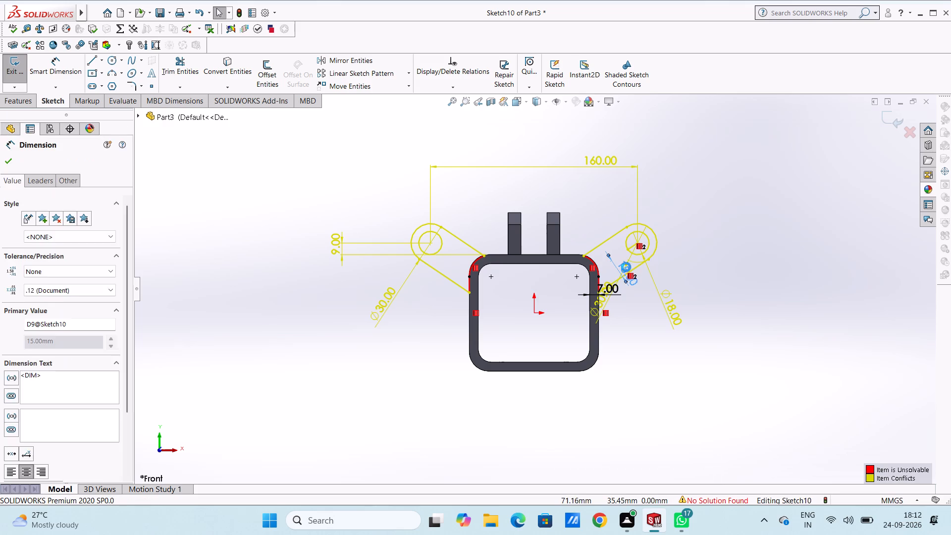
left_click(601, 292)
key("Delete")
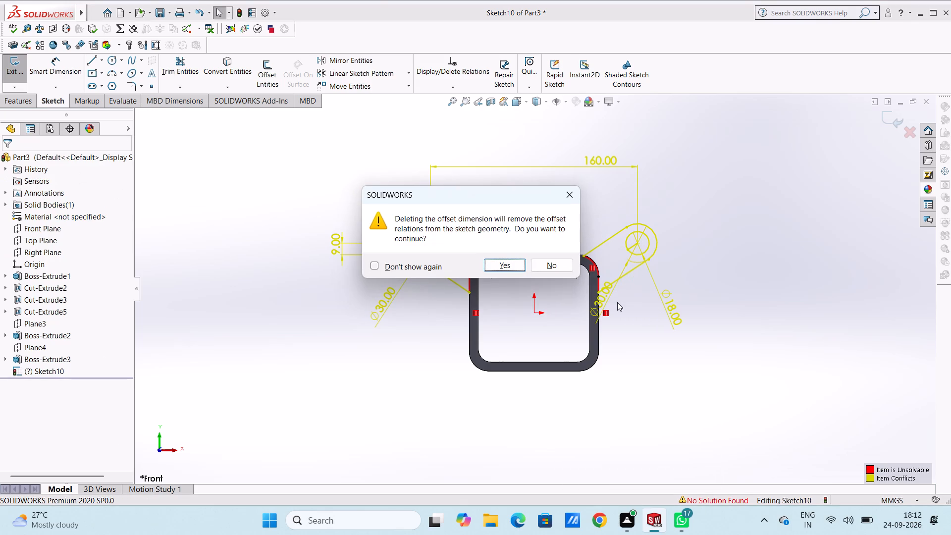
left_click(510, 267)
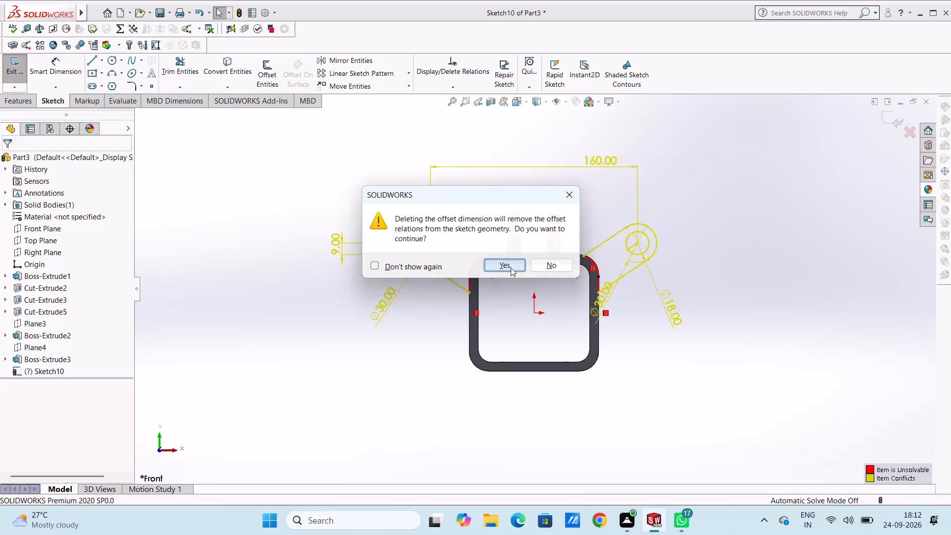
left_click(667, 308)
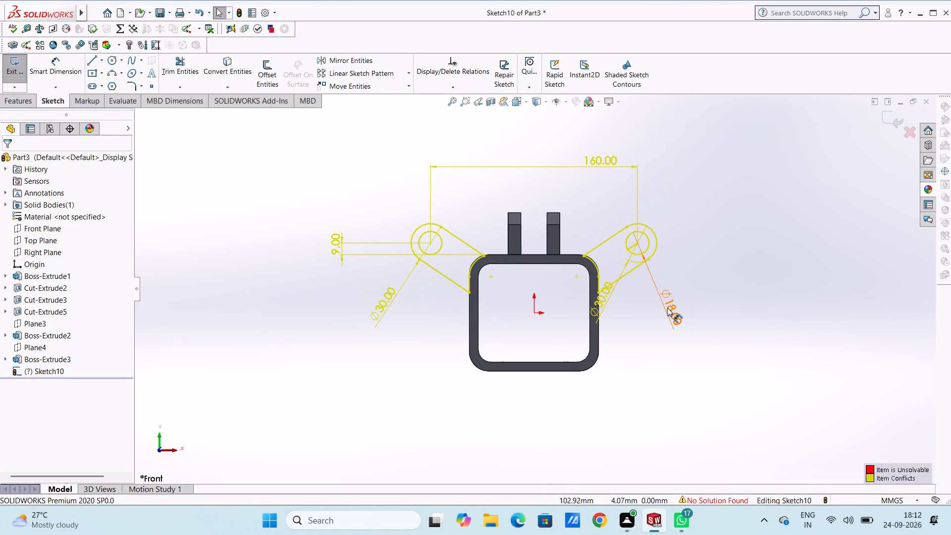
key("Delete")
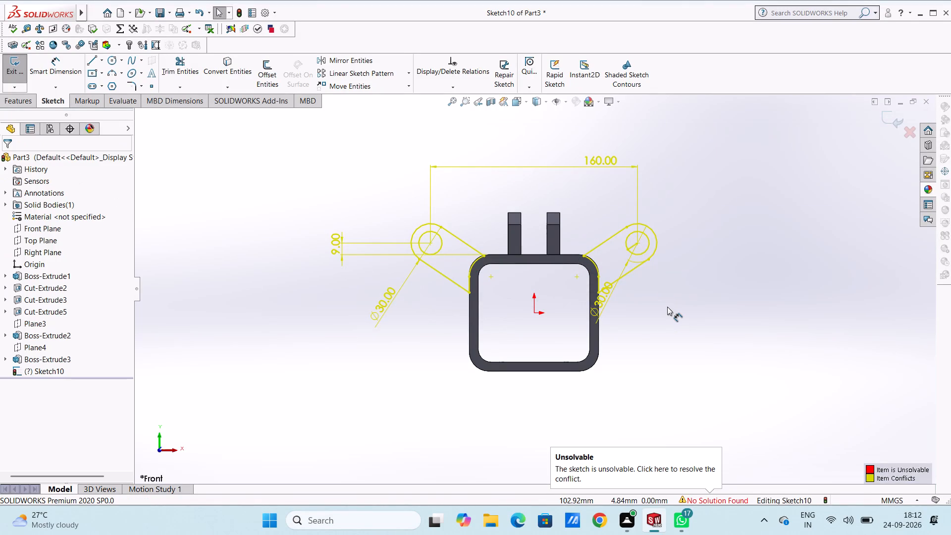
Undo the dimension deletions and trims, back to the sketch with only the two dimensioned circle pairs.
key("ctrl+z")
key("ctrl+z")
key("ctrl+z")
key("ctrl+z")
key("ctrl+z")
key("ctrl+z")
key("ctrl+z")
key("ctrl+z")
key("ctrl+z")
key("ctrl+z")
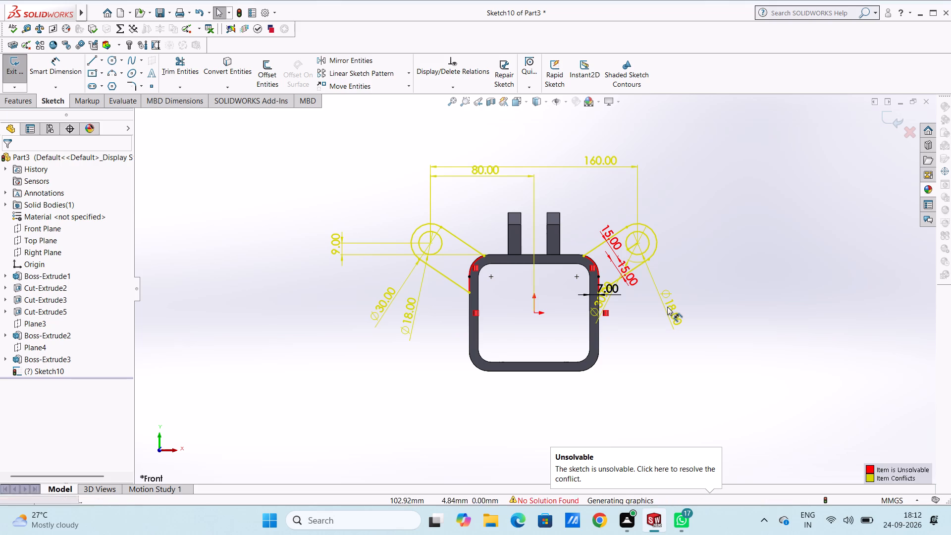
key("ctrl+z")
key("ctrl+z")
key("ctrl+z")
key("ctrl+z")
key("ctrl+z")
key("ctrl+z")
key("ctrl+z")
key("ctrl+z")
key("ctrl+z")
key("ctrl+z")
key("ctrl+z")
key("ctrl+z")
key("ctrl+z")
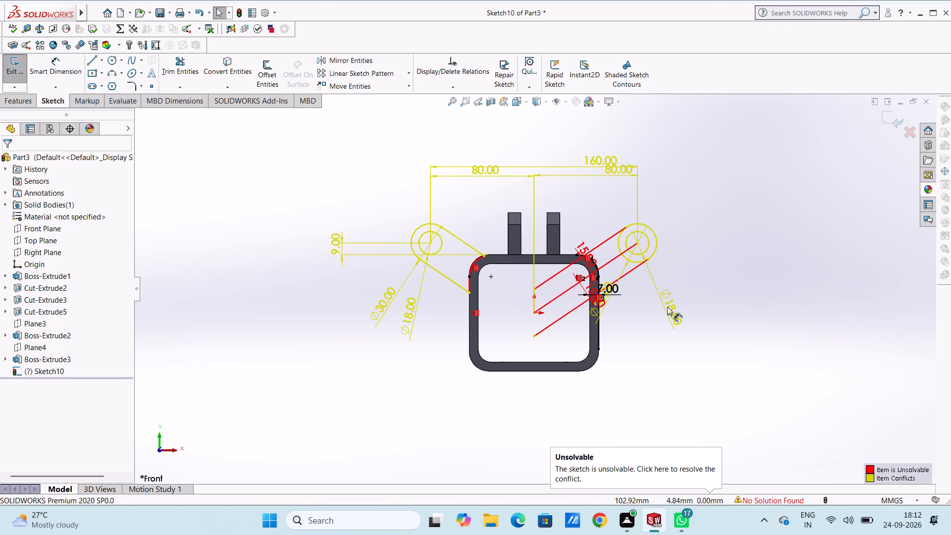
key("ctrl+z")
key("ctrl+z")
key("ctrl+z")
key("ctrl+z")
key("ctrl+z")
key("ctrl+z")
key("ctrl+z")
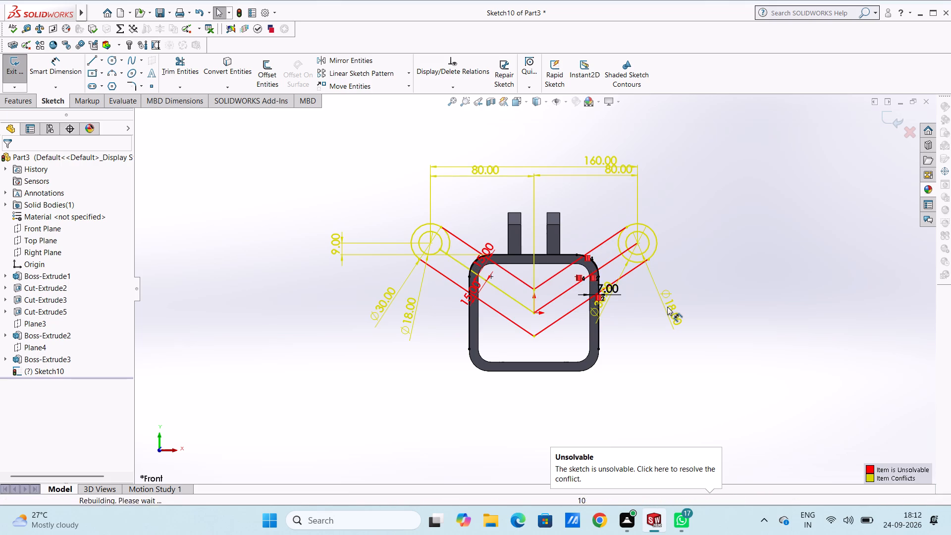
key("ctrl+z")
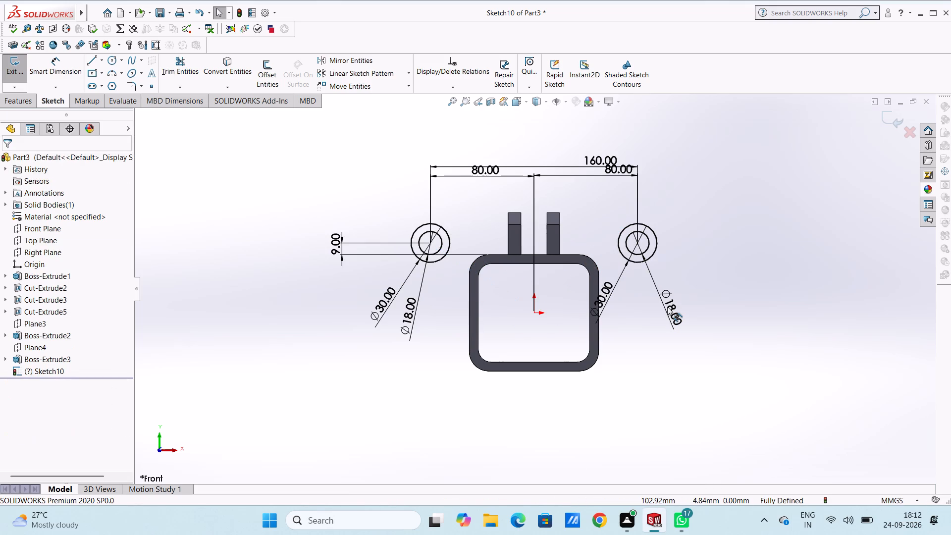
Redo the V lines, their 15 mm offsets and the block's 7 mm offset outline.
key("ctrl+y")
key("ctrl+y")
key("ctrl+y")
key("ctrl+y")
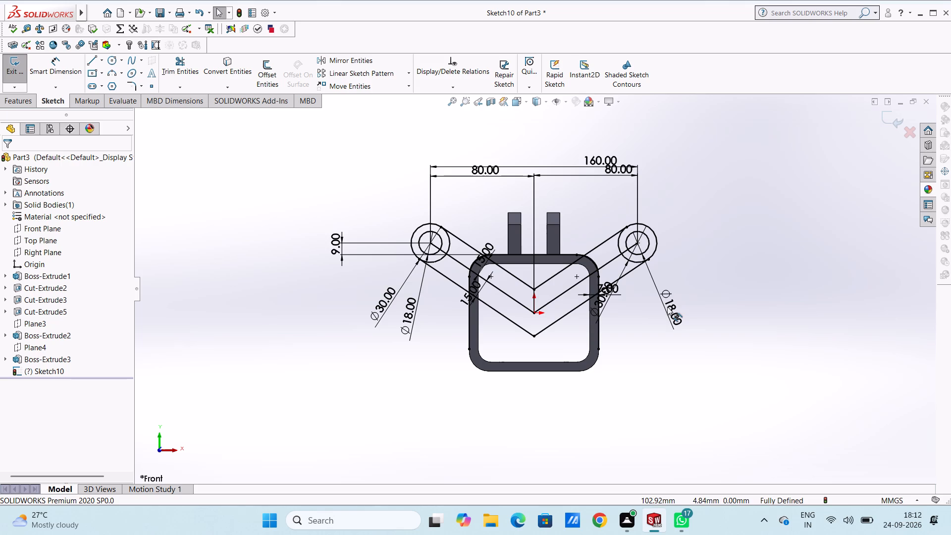
Trim the 7 mm offset outline's top edge and the portions of both its side lines below the arms.
scroll(533, 264, "down", 3)
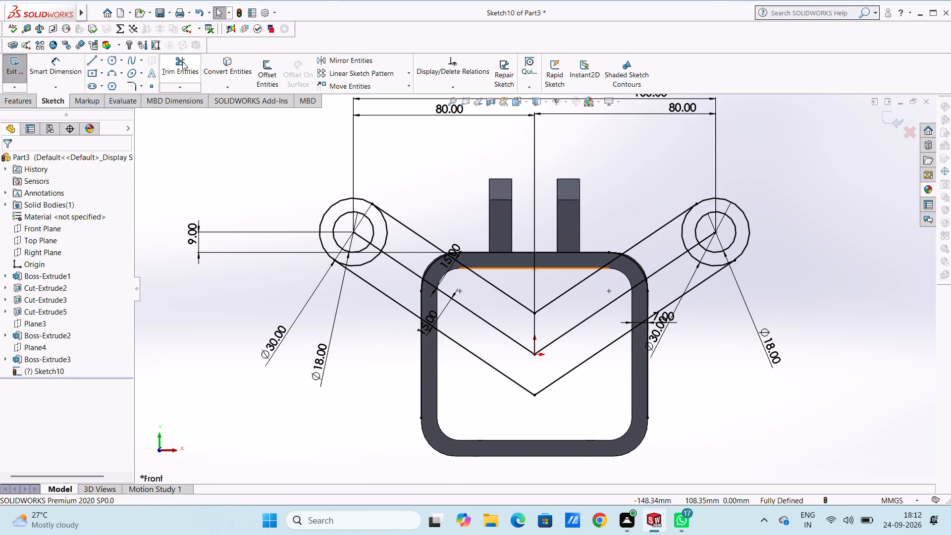
left_click(183, 62)
left_click(483, 250)
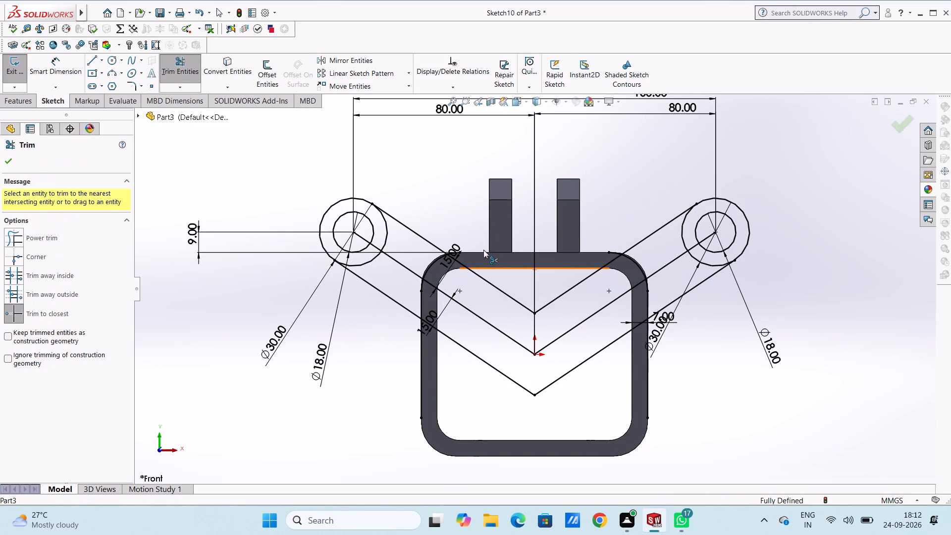
left_click(616, 254)
left_click(647, 334)
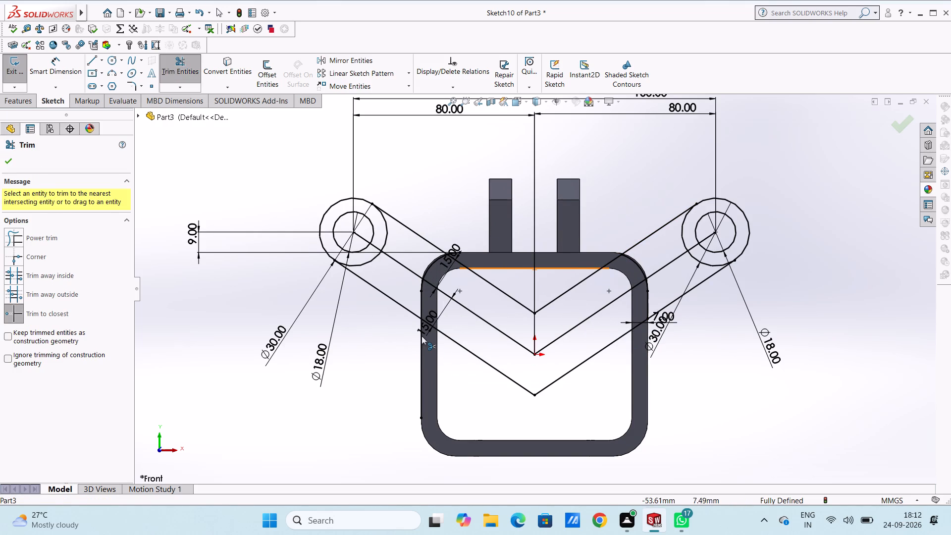
left_click(421, 338)
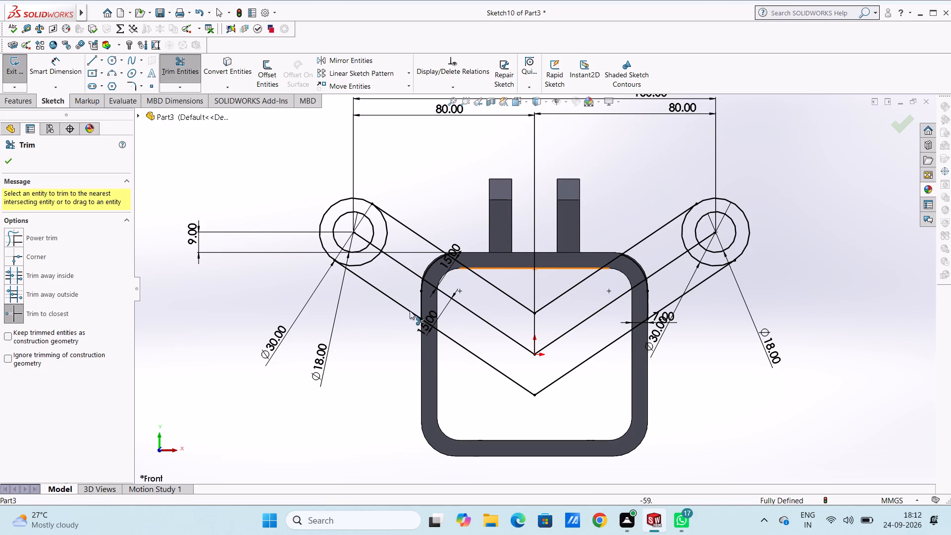
Trim away every segment of the V's left centreline, from the origin to the left ring's centre.
left_click(496, 329)
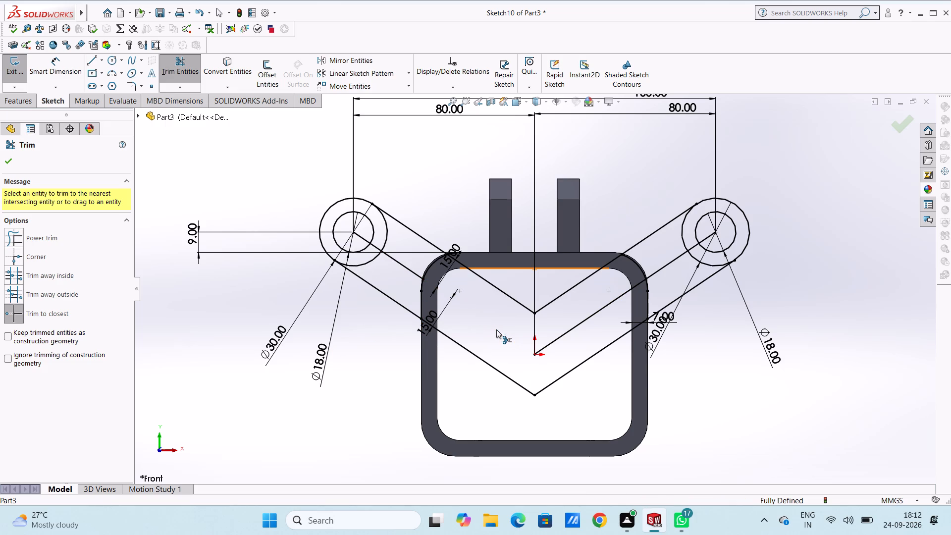
left_click(414, 272)
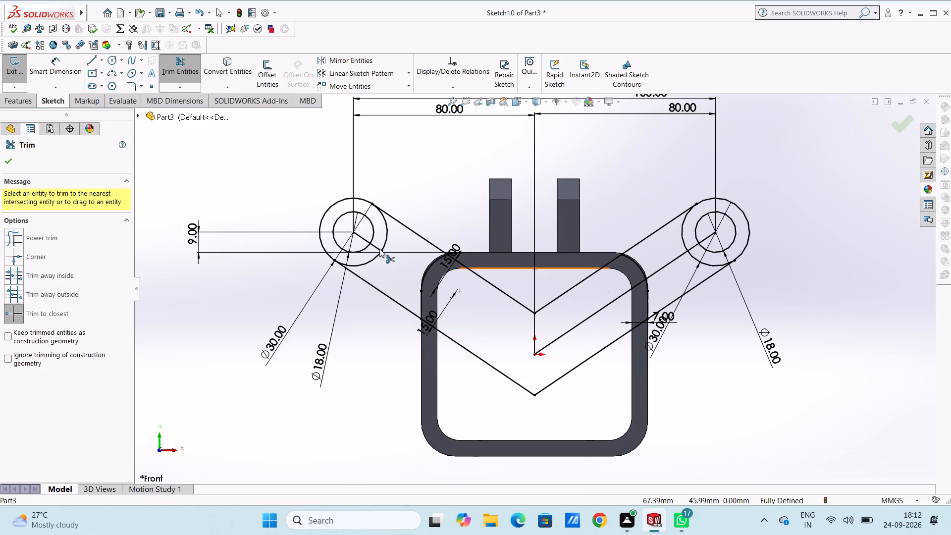
left_click(374, 245)
left_click(365, 239)
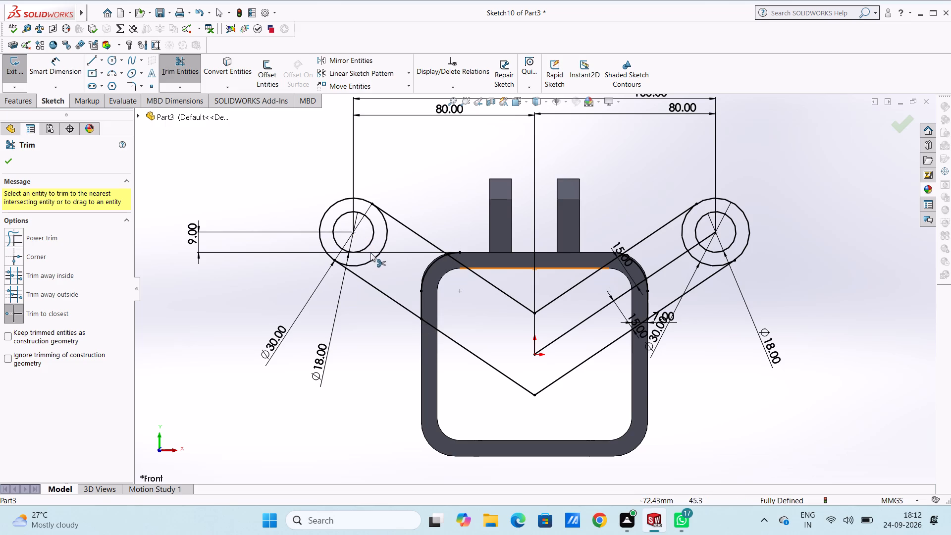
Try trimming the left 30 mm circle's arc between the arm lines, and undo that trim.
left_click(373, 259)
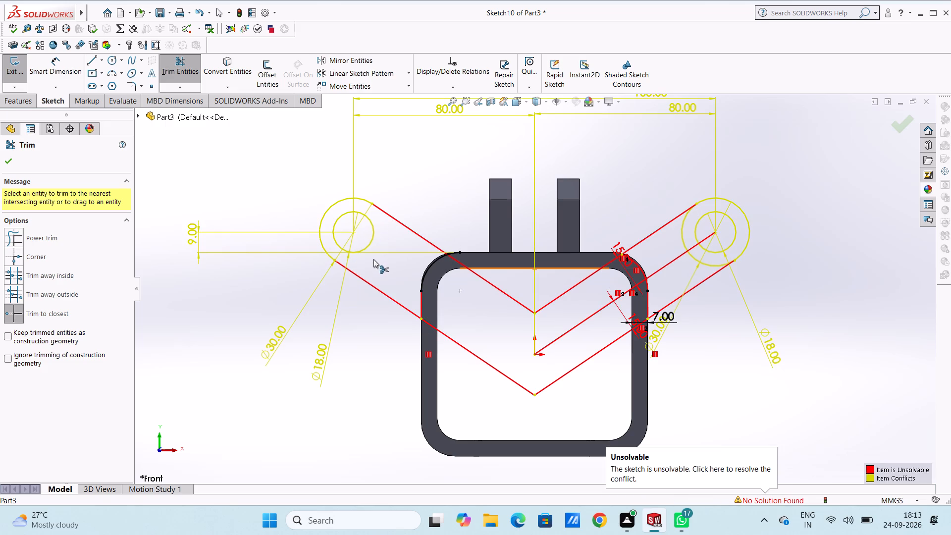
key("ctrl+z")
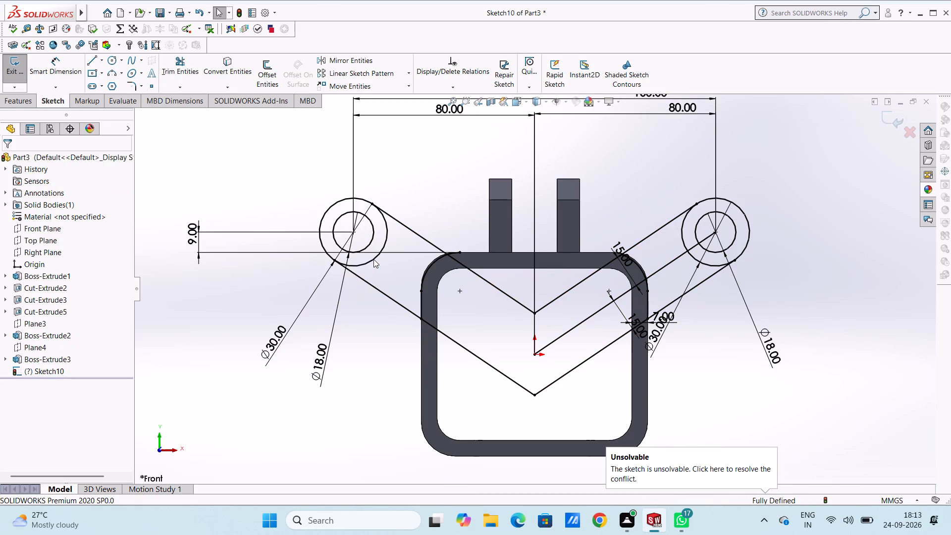
Delete the V's right centreline, from the origin to the right ring's centre.
left_click(555, 344)
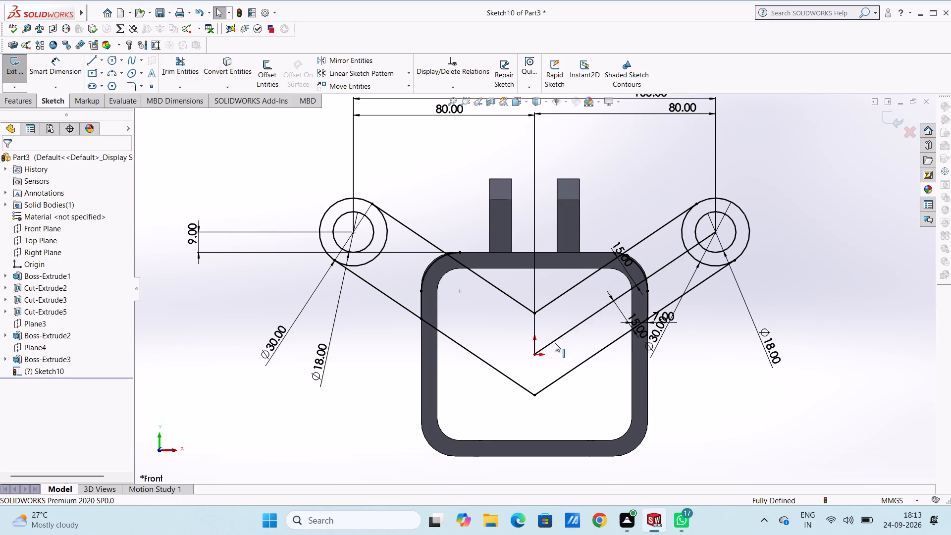
left_click(554, 339)
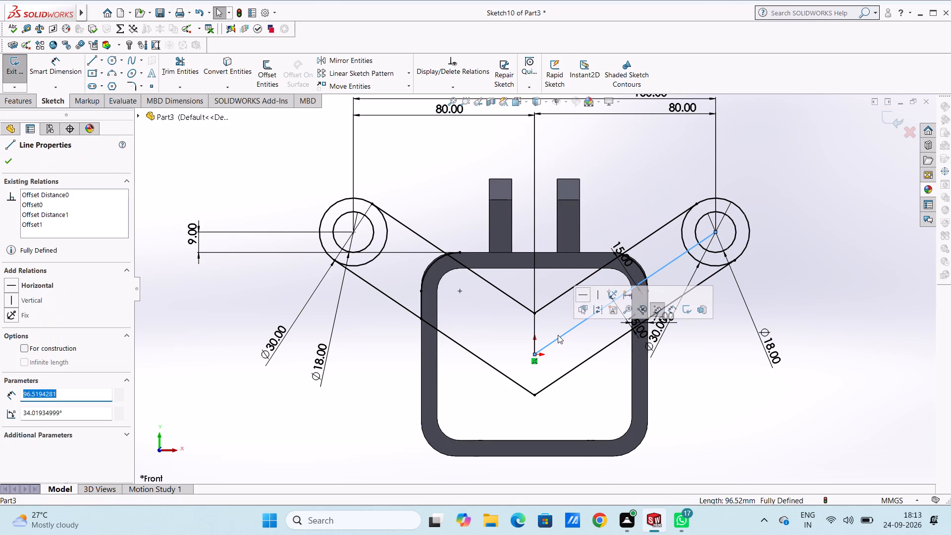
key("Delete")
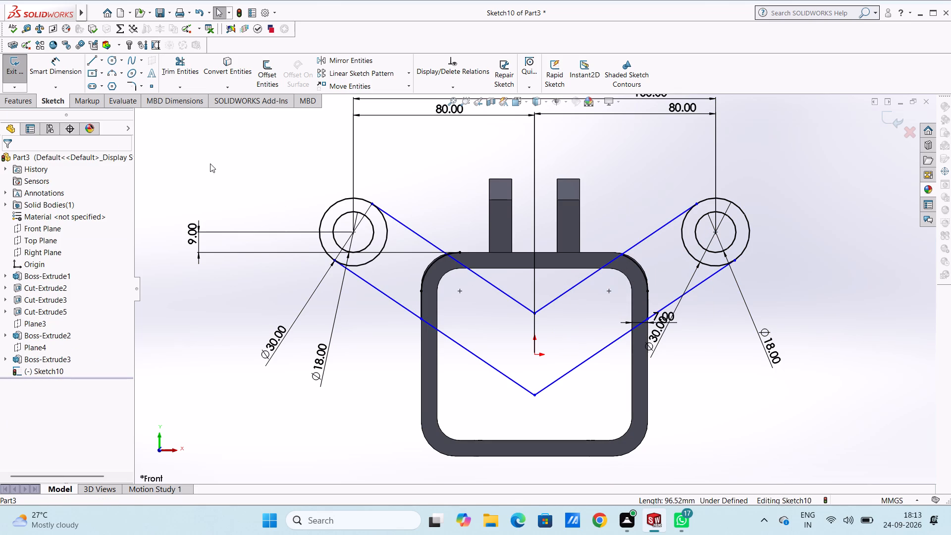
Trim both 30 mm circles' inner arcs between the arm lines and the four V-line segments inside the block outline.
left_click(177, 64)
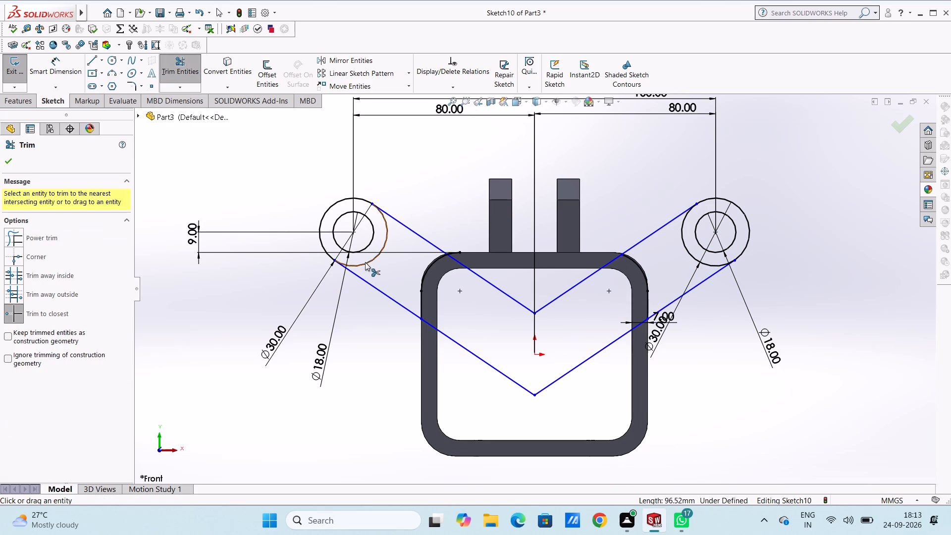
left_click(365, 262)
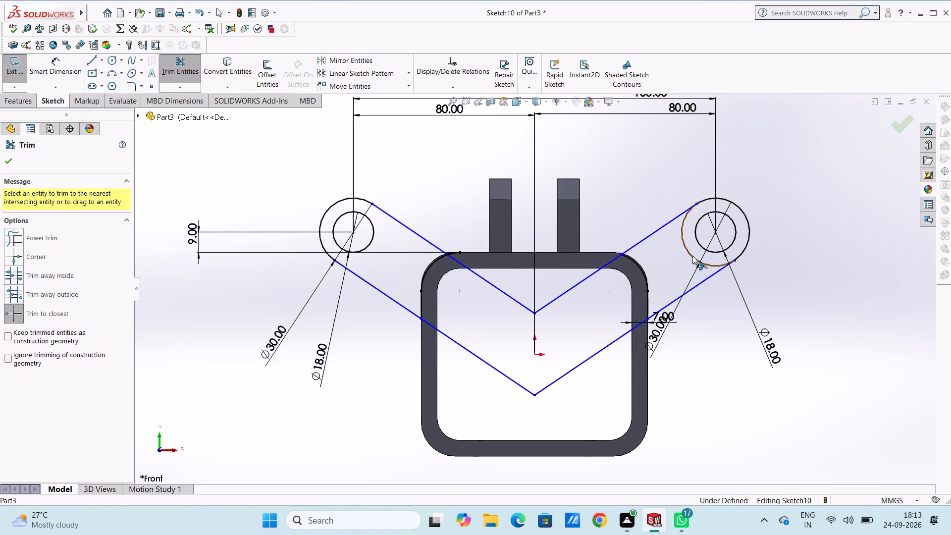
left_click(691, 255)
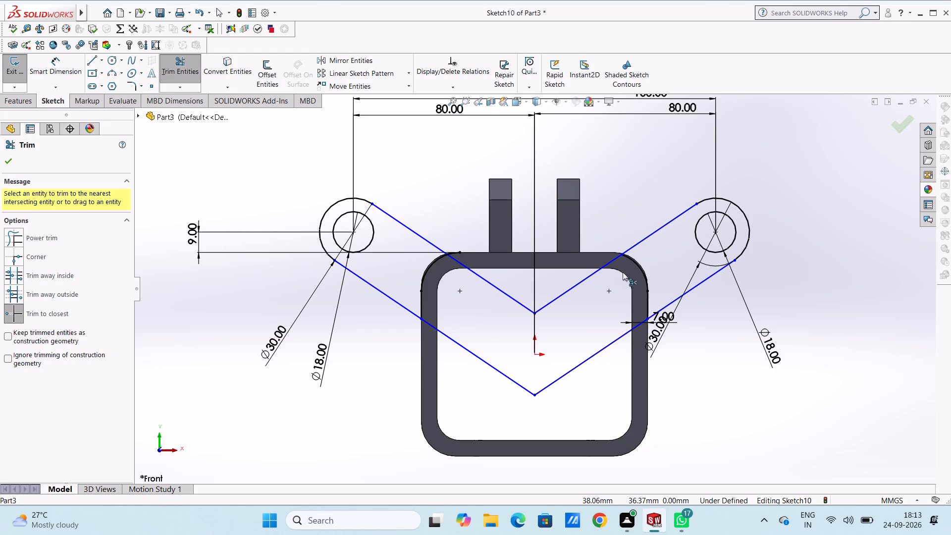
left_click(498, 287)
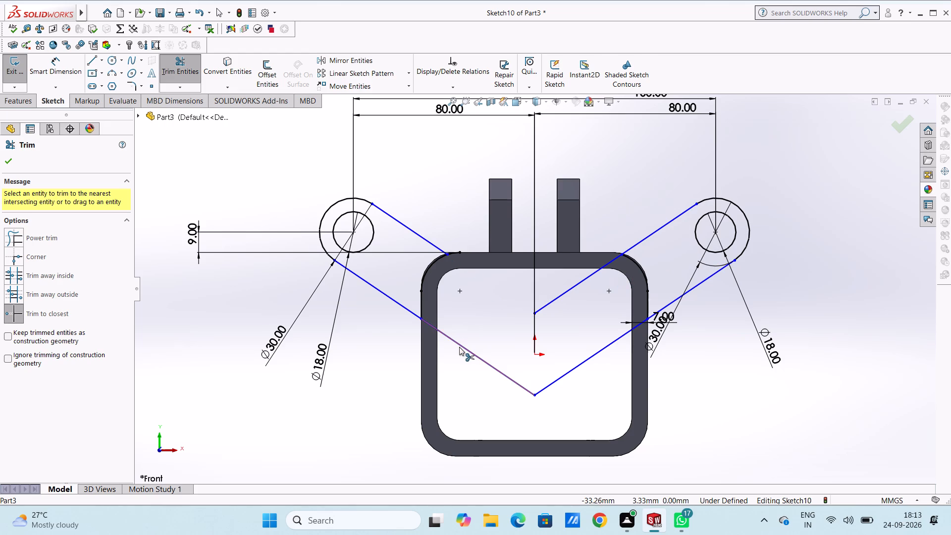
left_click(459, 346)
left_click(546, 308)
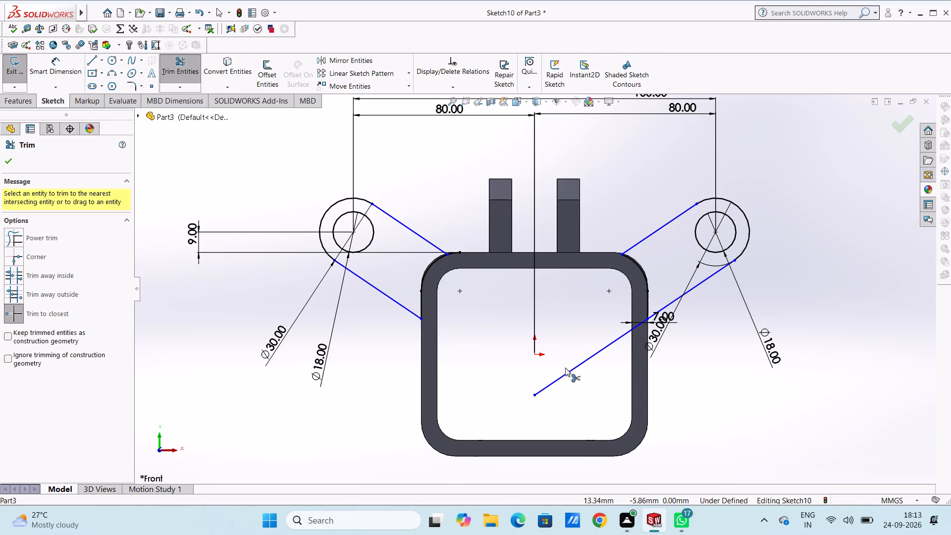
left_click(566, 372)
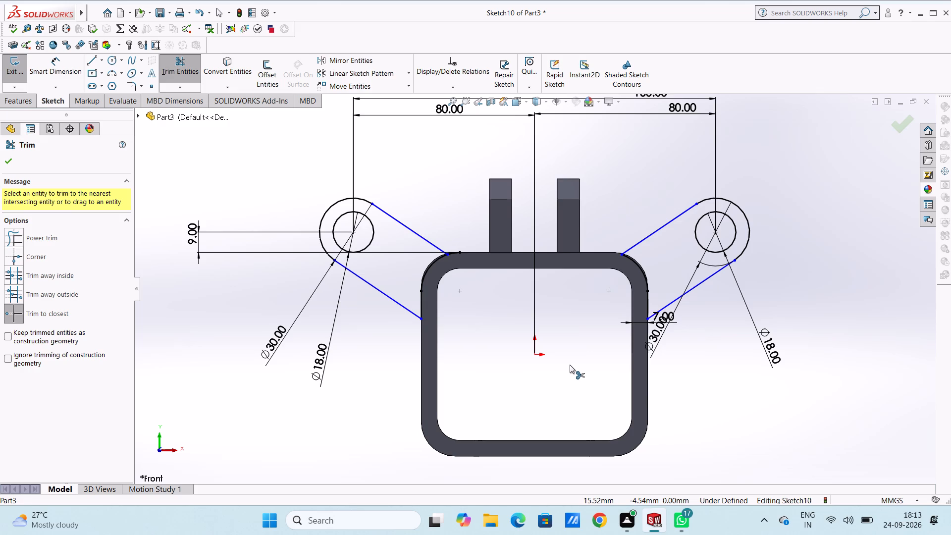
key("Escape")
key("Escape")
Extrude the left and right arm-and-ring regions as a blind 4 mm boss in the reversed direction, merged with the block.
scroll(570, 365, "up", 1)
middle_click_drag(623, 210, 626, 219)
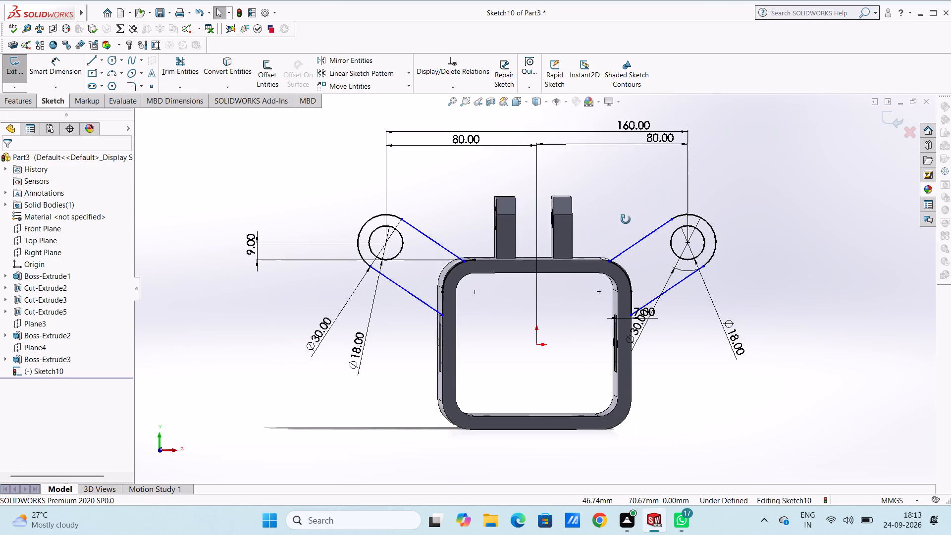
middle_click_drag(626, 219, 621, 246)
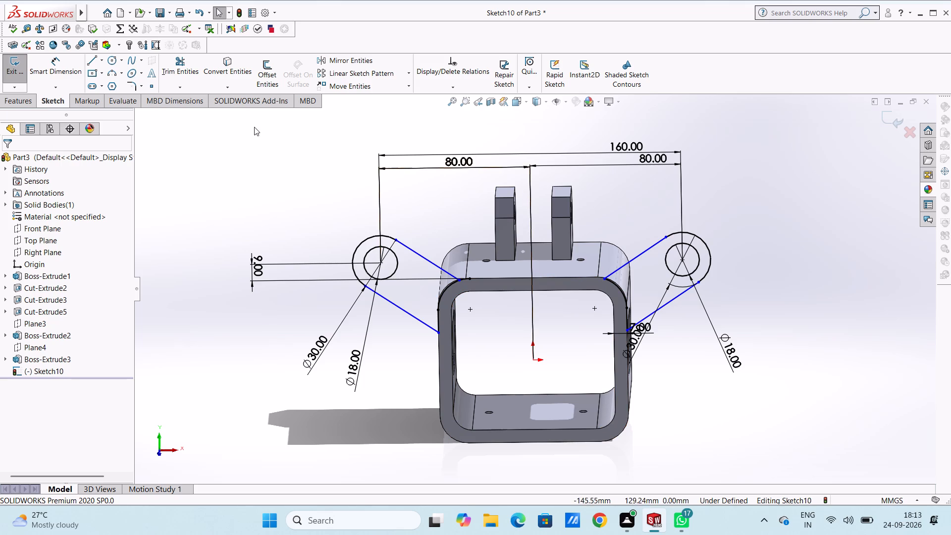
left_click(24, 99)
left_click(21, 68)
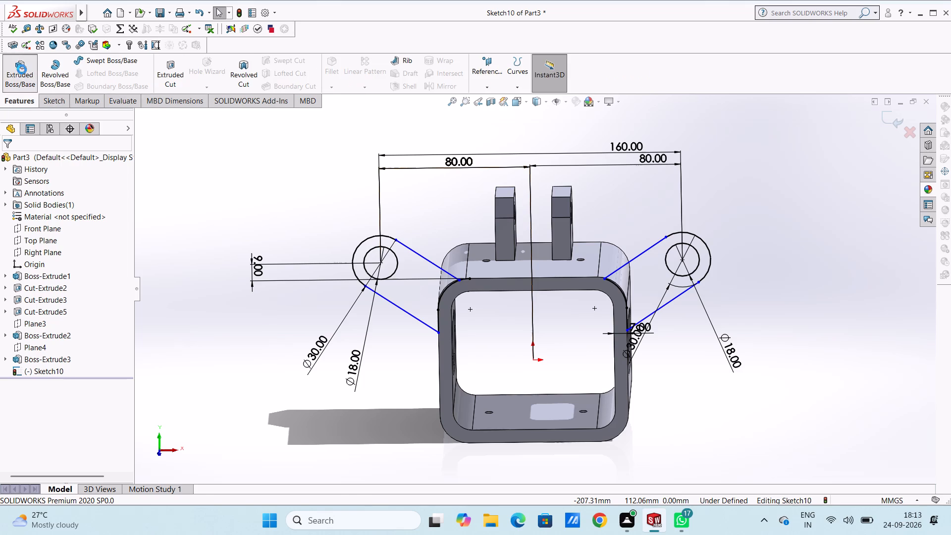
left_click(413, 267)
left_click(653, 271)
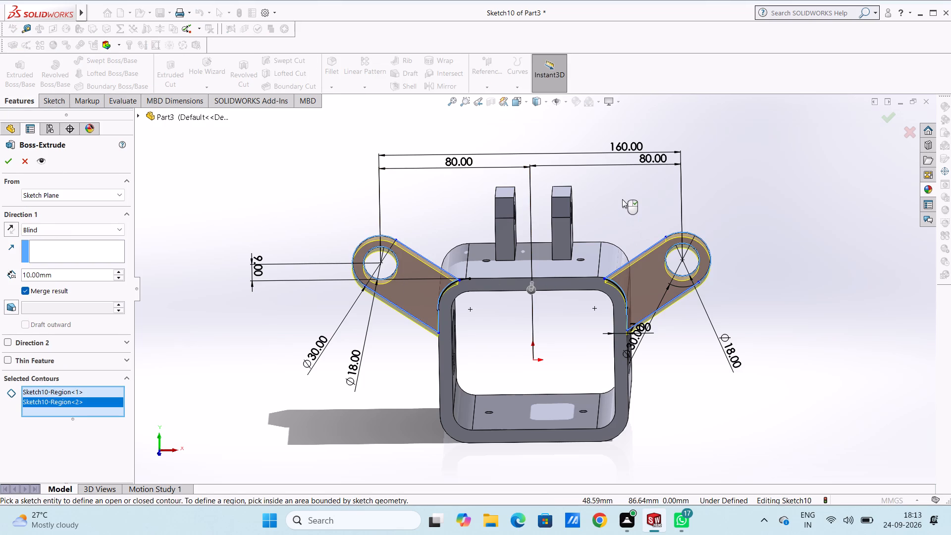
middle_click_drag(623, 198, 617, 306)
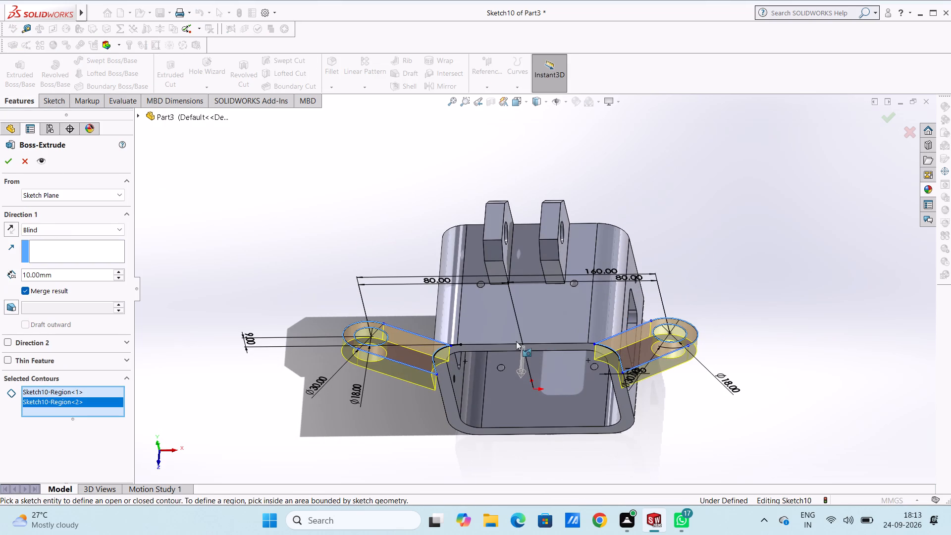
left_click(9, 226)
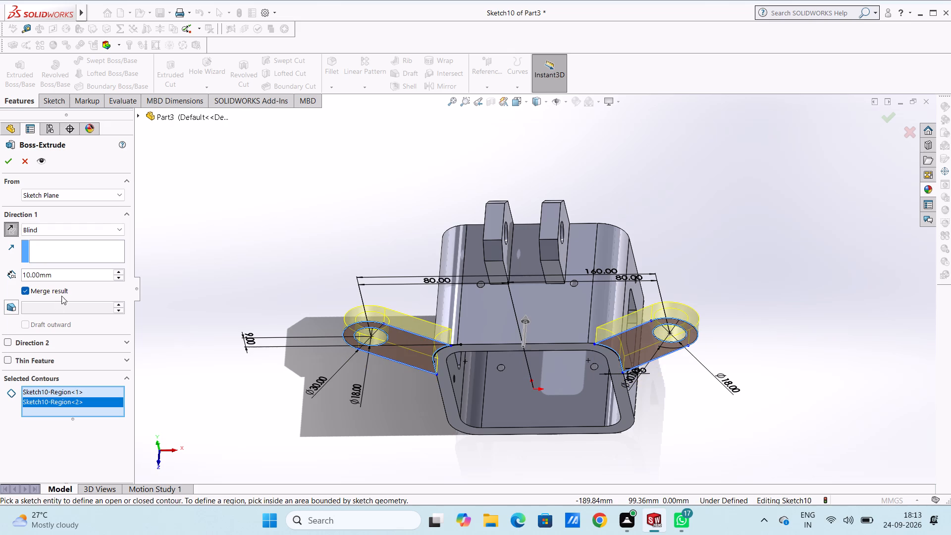
double_click(74, 275)
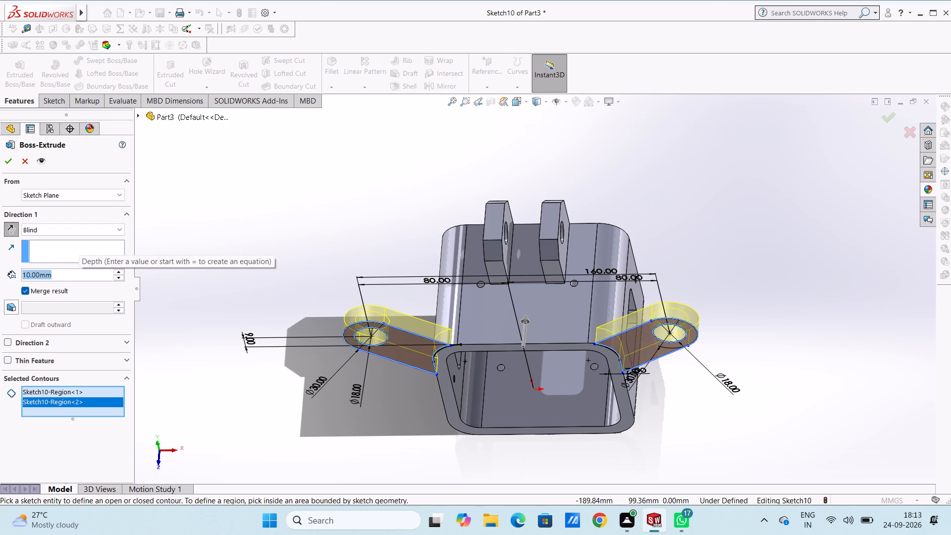
key("4")
key("Return")
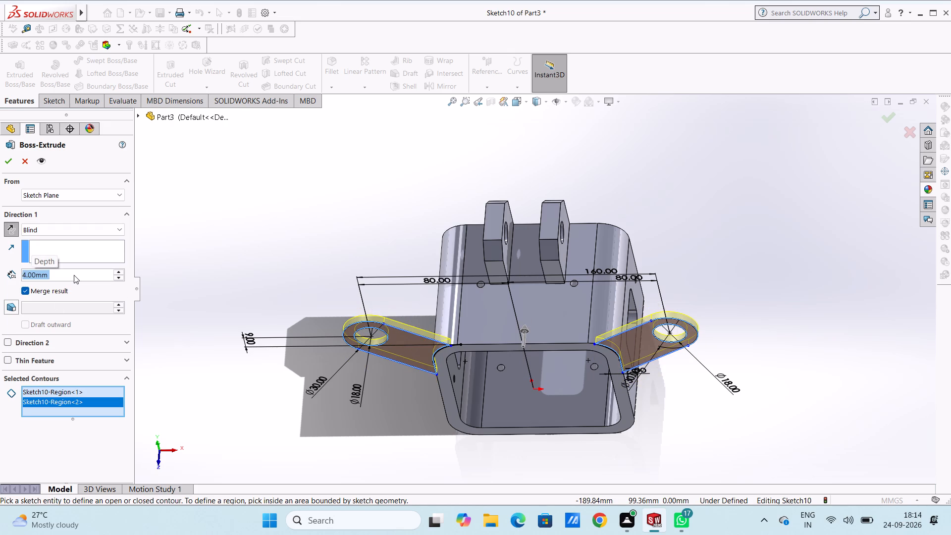
left_click(11, 162)
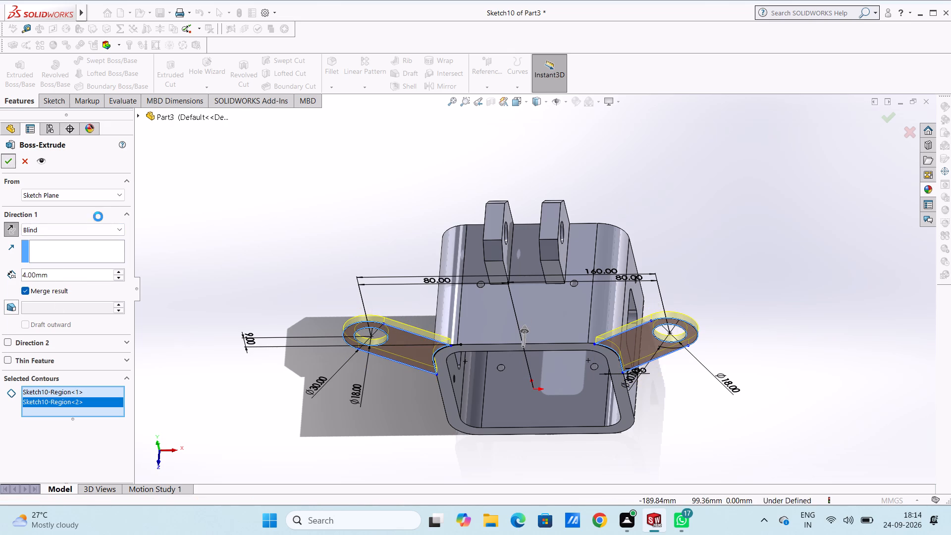
Inspect the extruded arms and rings in the top, back and bottom views and from oblique angles.
left_click(263, 215)
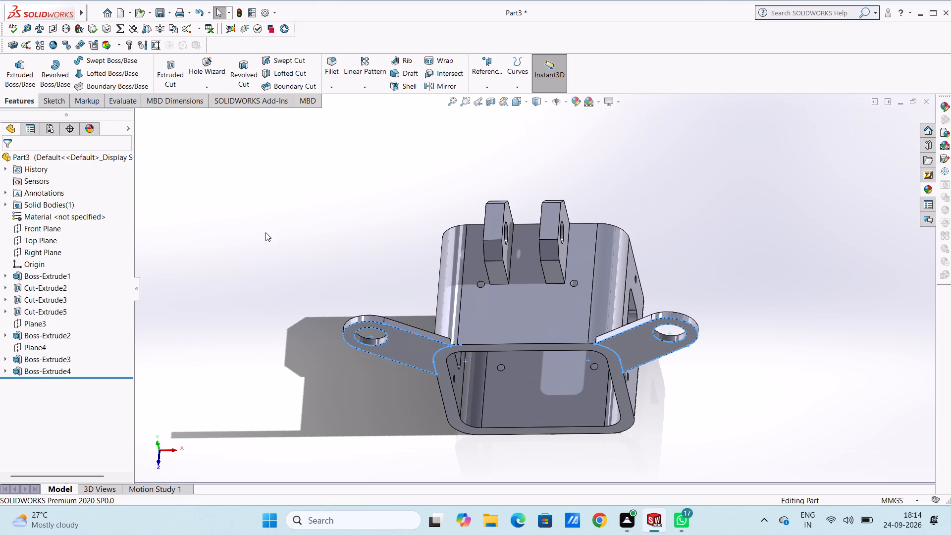
key("ctrl+5")
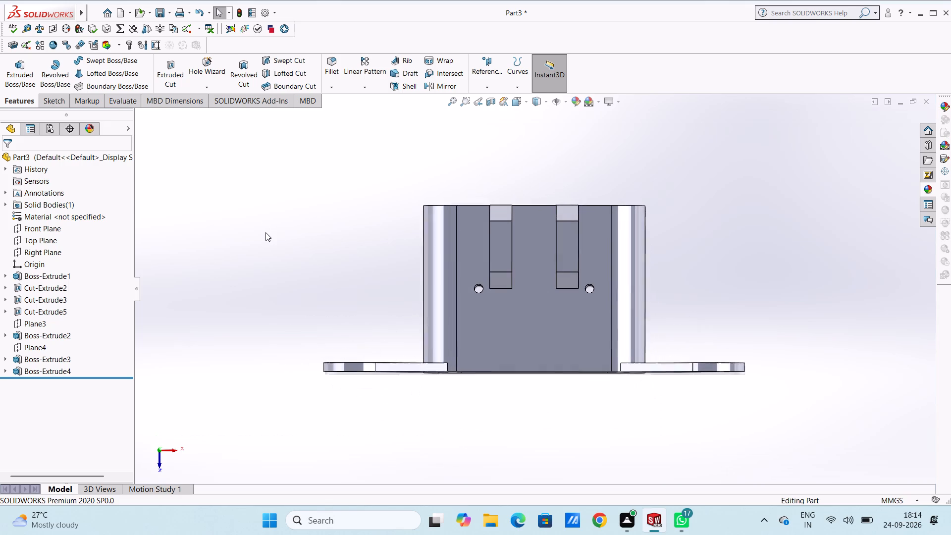
key("ctrl+2")
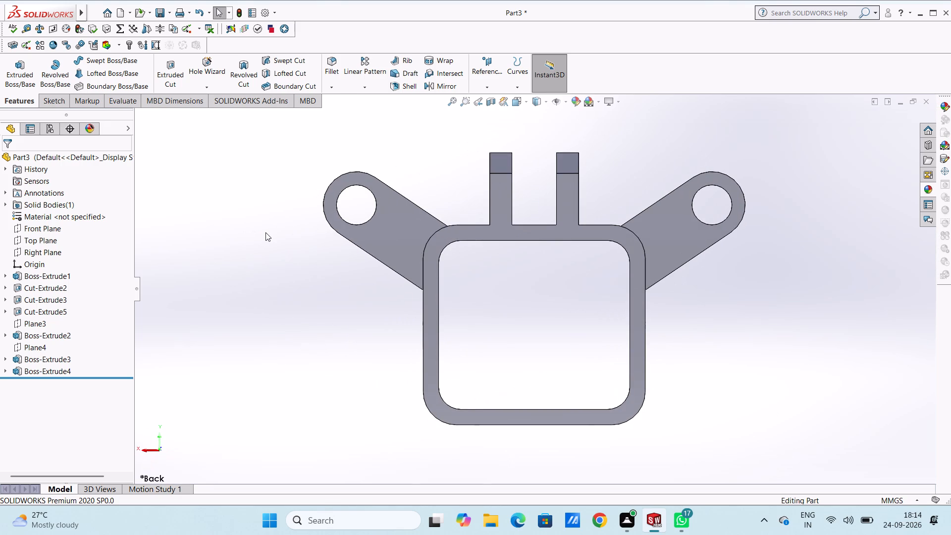
key("ctrl+6")
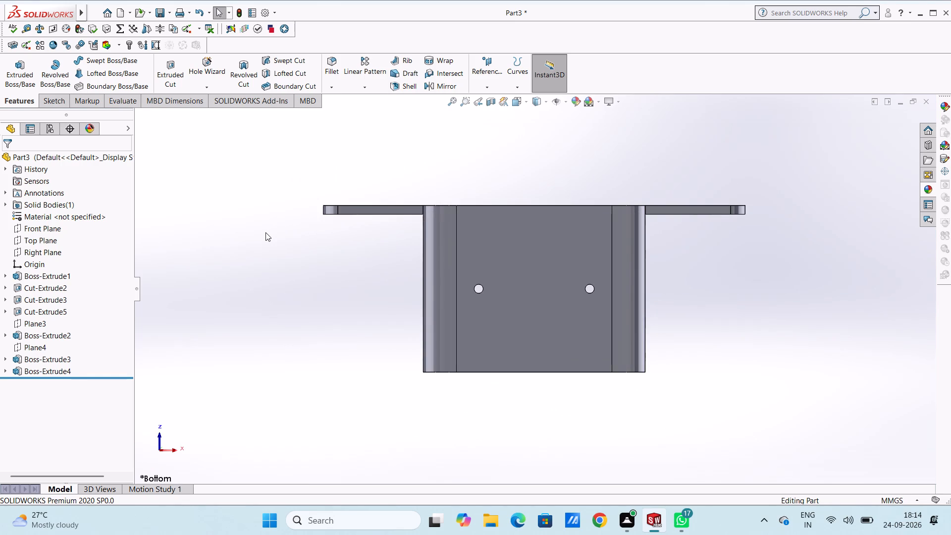
middle_click_drag(271, 238, 472, 272)
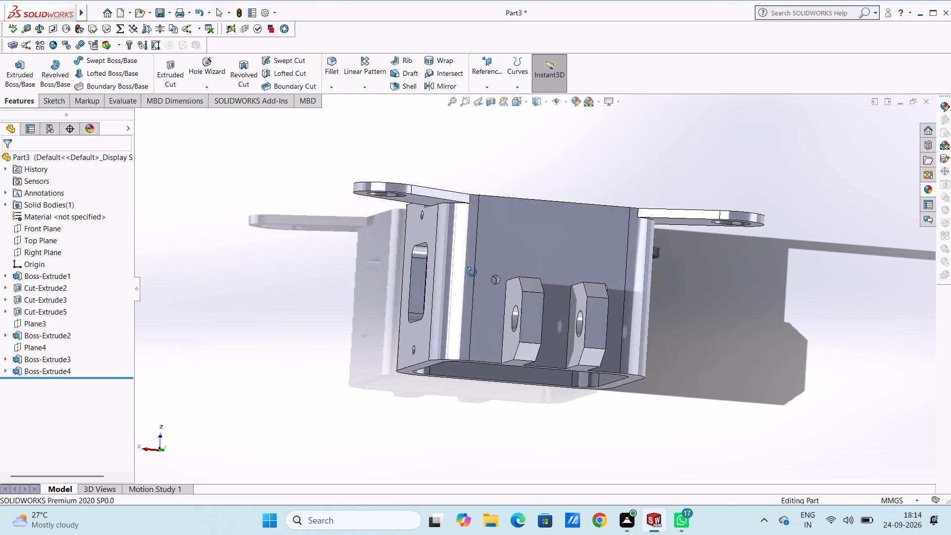
middle_click_drag(472, 272, 456, 282)
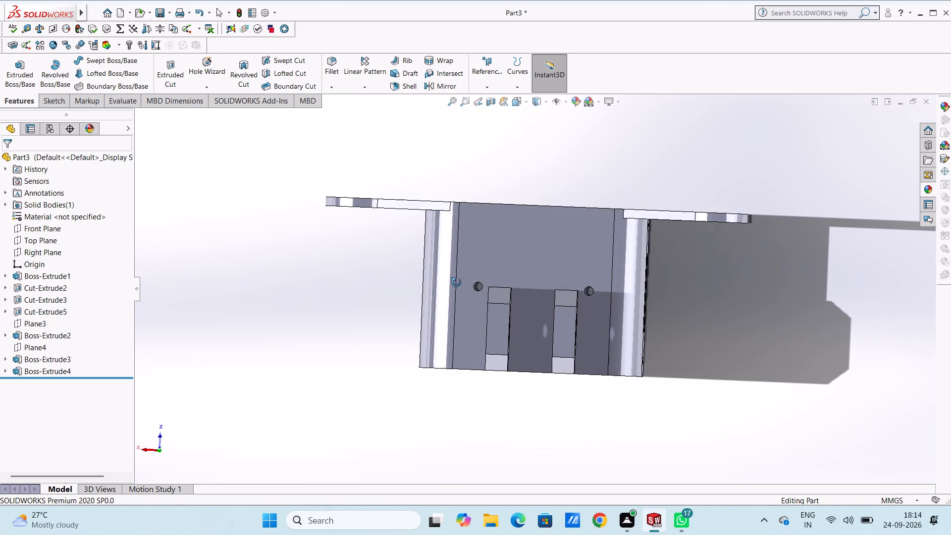
middle_click_drag(456, 282, 457, 283)
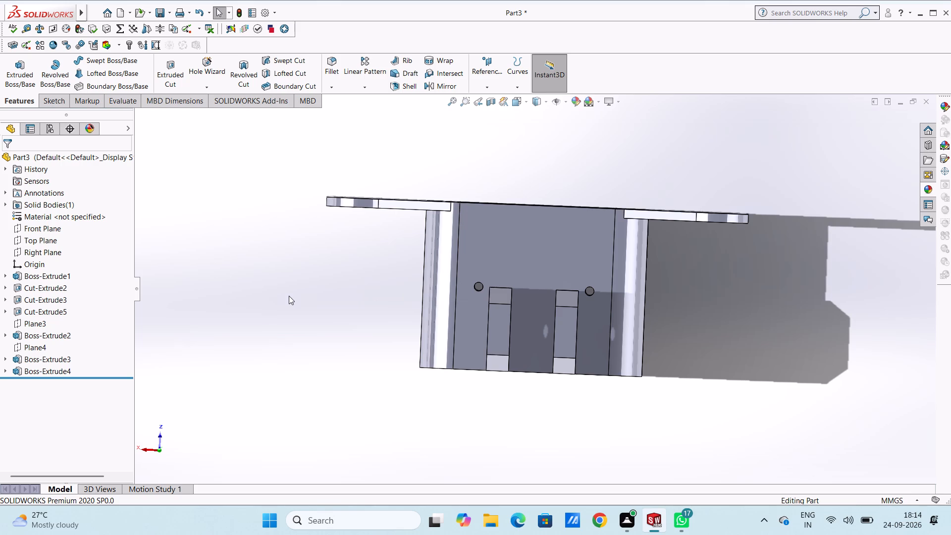
Start a new sketch on the side face of the left arm, oriented to the bottom view.
key("ctrl+6")
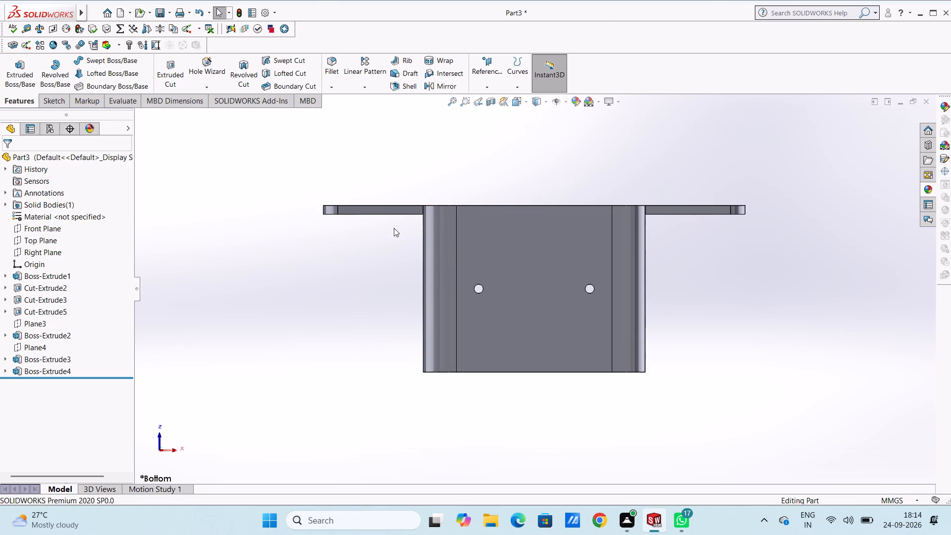
left_click(392, 210)
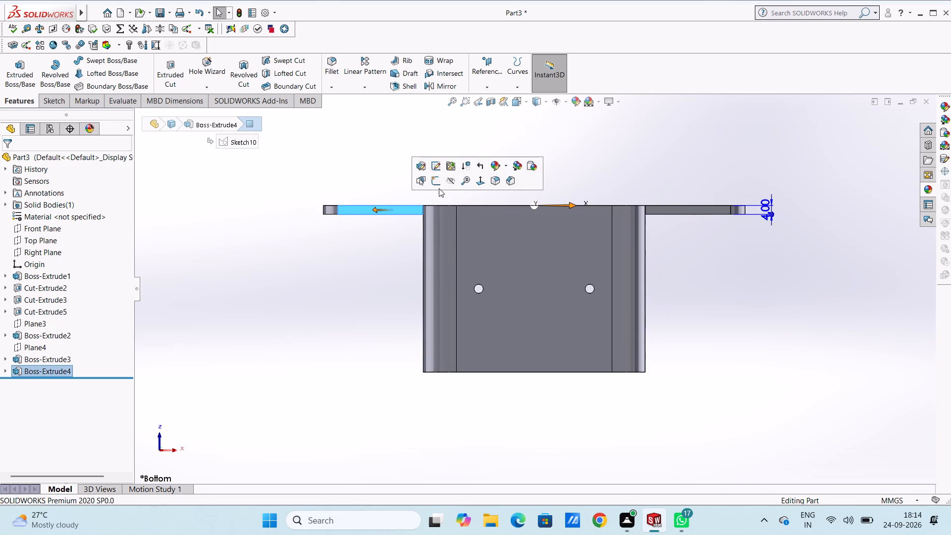
left_click(438, 186)
left_click(425, 182)
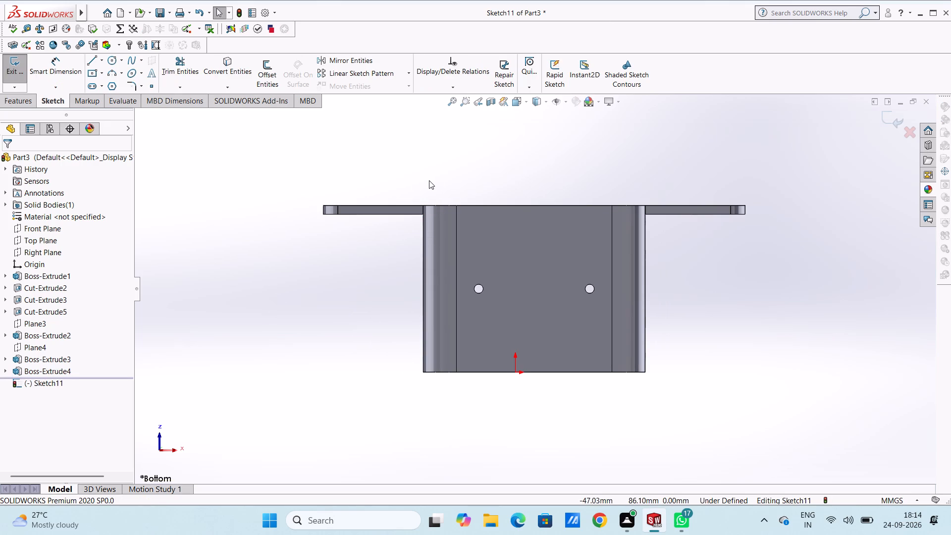
middle_click_drag(418, 173, 424, 210)
middle_click(424, 210)
middle_click(424, 210)
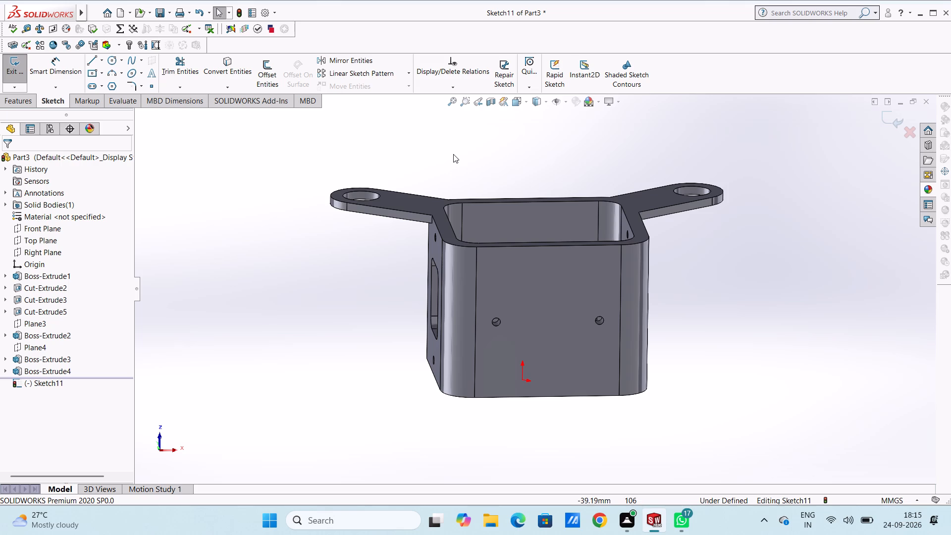
key("ctrl+6")
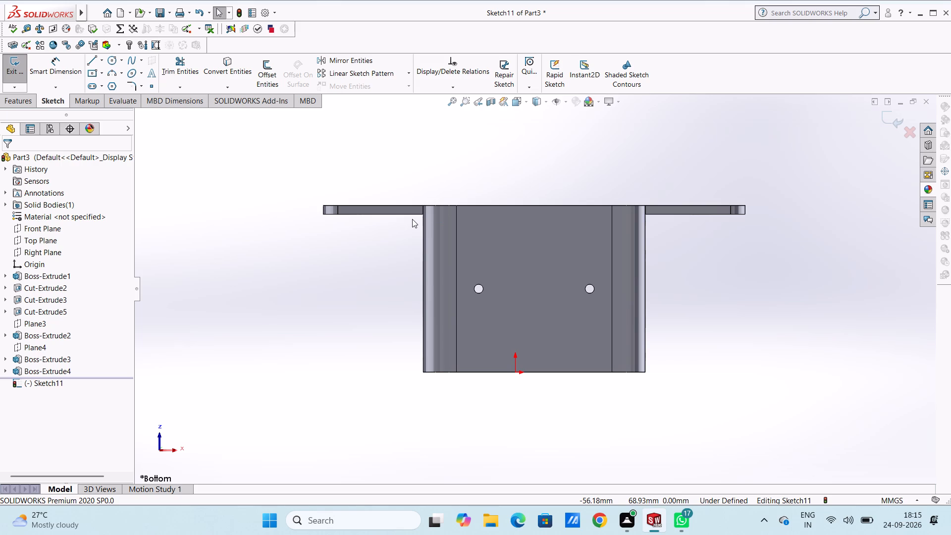
Draw a 19 mm horizontal line outward from the block's upper-left corner, continued by a second horizontal line about 59 mm long.
left_click(92, 63)
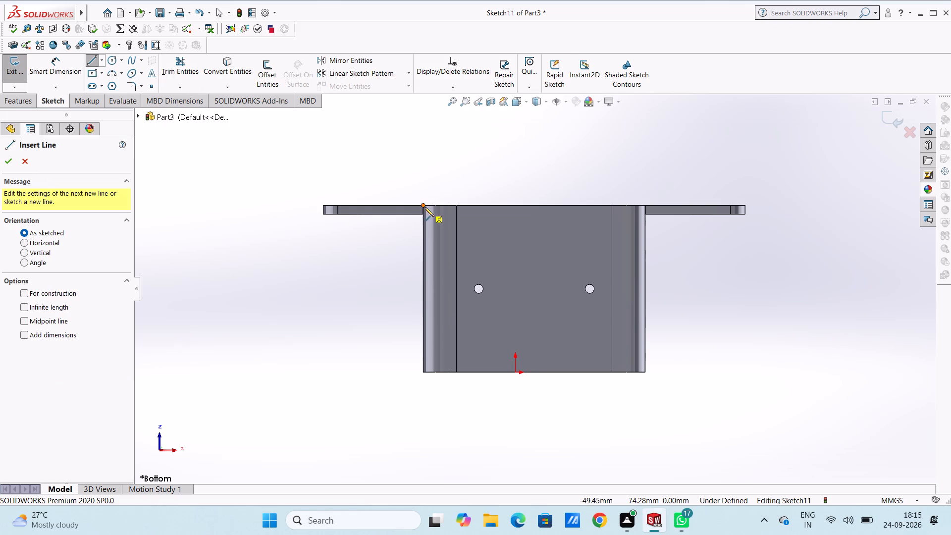
left_click(423, 206)
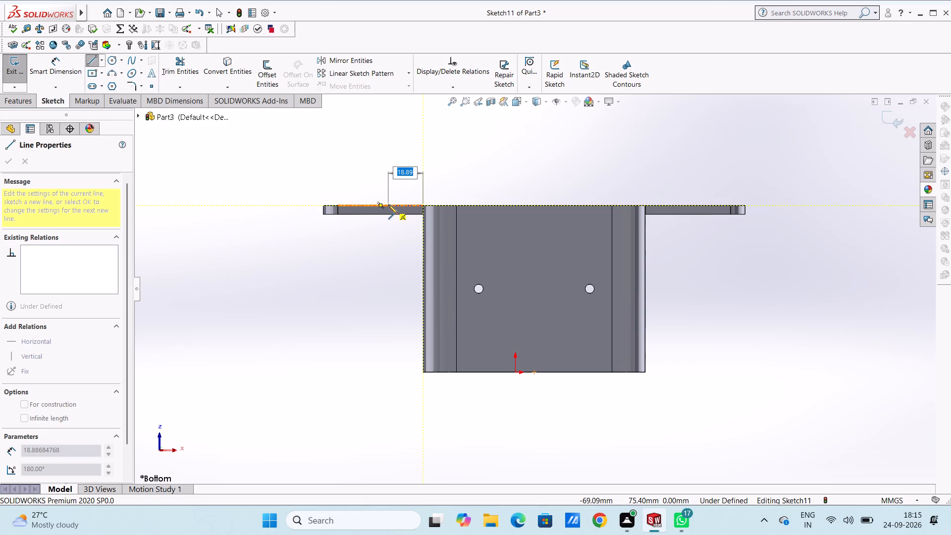
type("19")
key("Return")
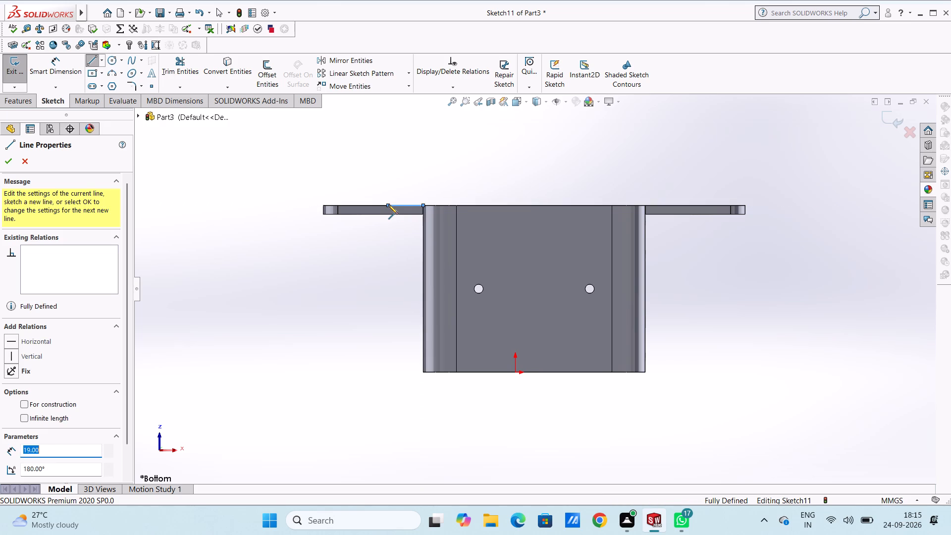
left_click(279, 206)
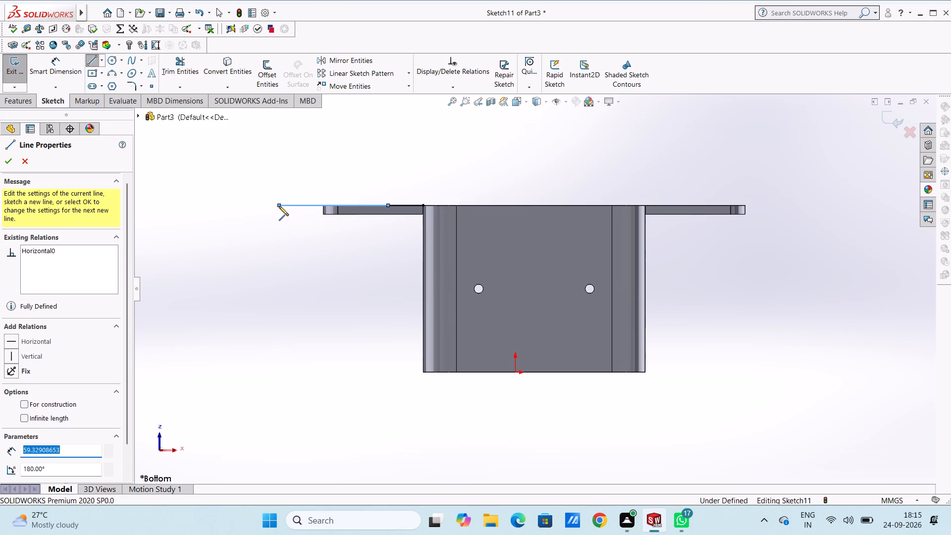
key("Escape")
key("Escape")
key("Escape")
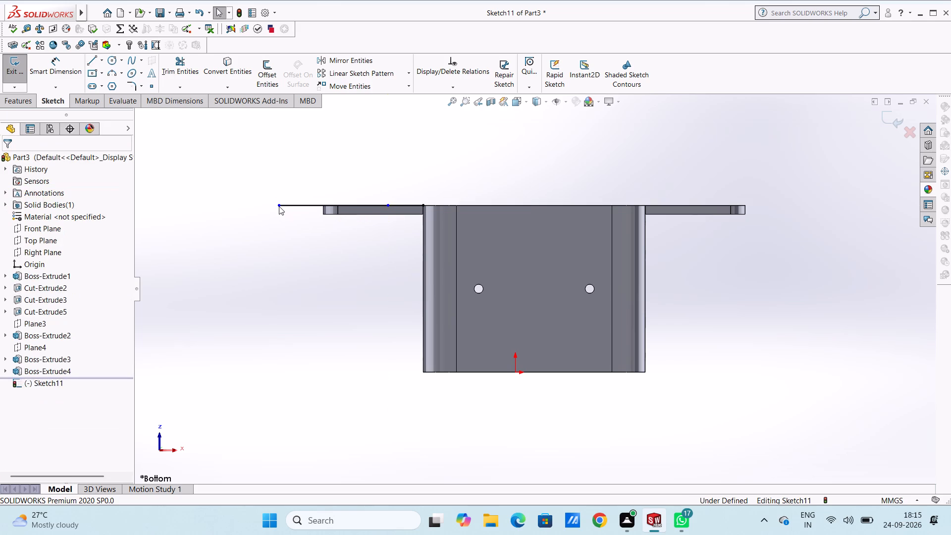
Draw a slanted line about 37 mm long, down and outward from the junction of the two horizontal lines.
left_click(93, 62)
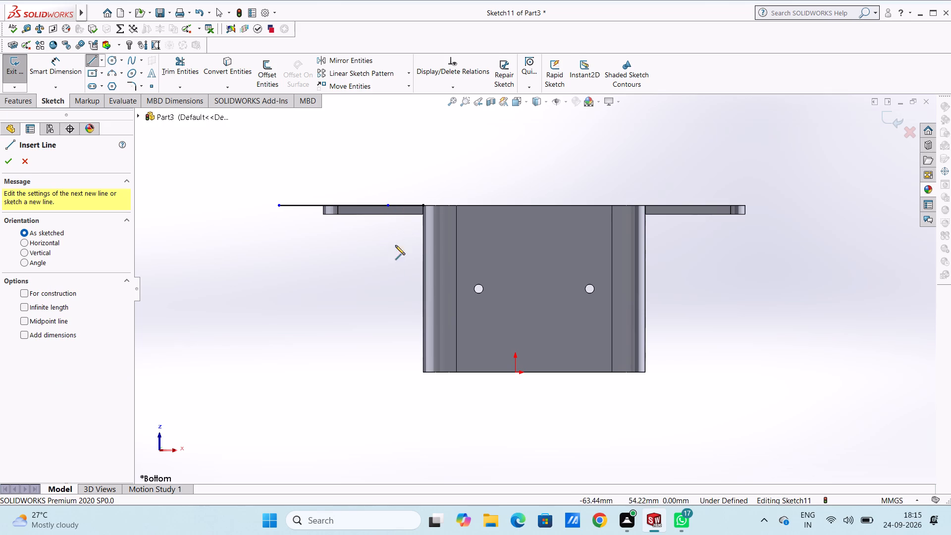
left_click(388, 204)
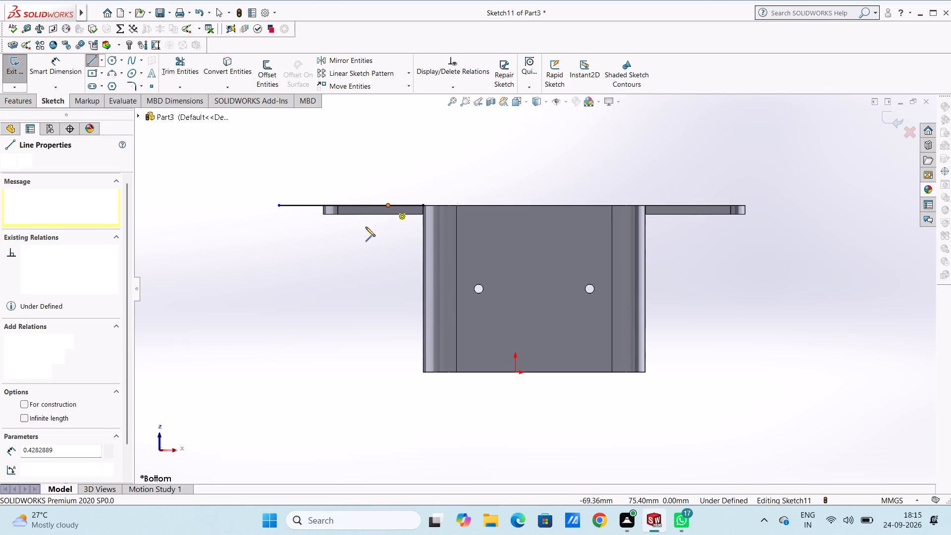
left_click(342, 266)
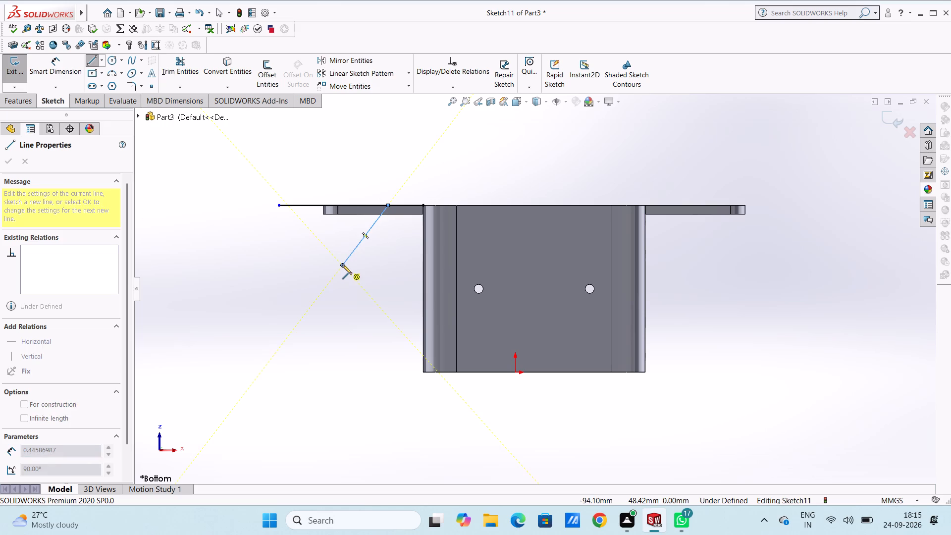
key("Escape")
key("Escape")
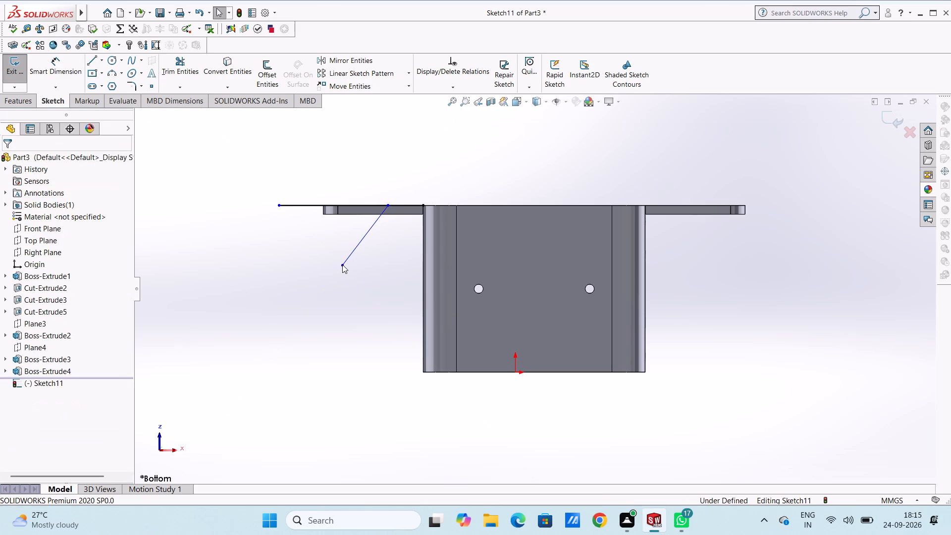
Dimension the angle between the slanted line and the outer horizontal line as 45°.
left_click(57, 64)
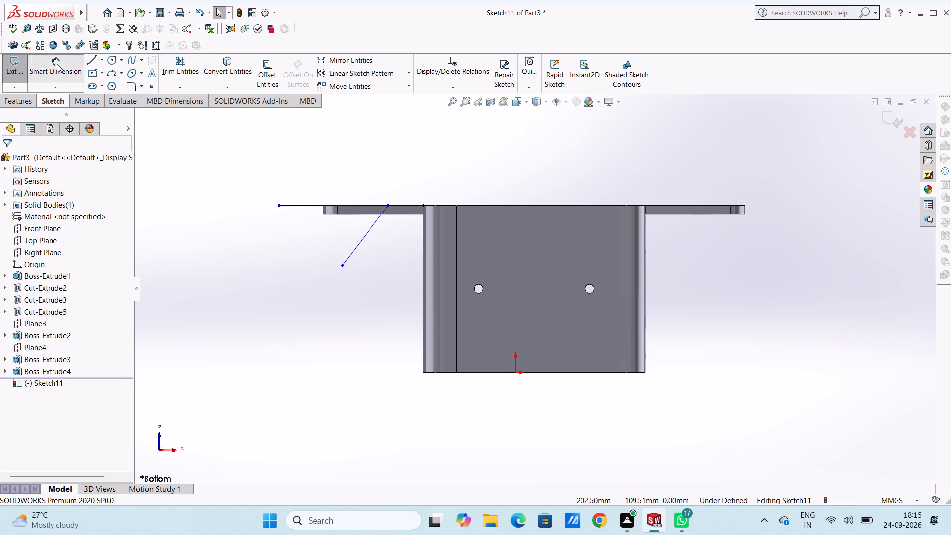
left_click(358, 204)
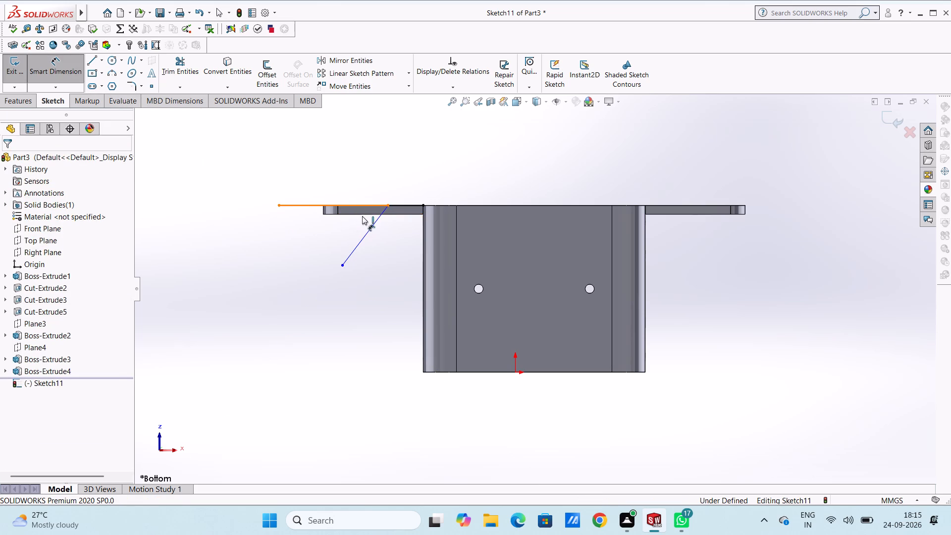
left_click(368, 231)
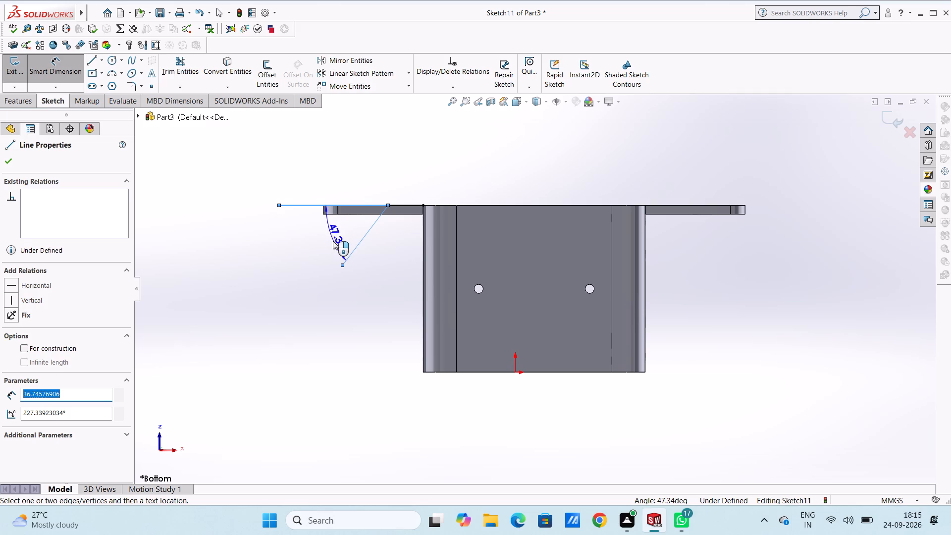
left_click(333, 241)
type("45")
key("Return")
left_click(302, 244)
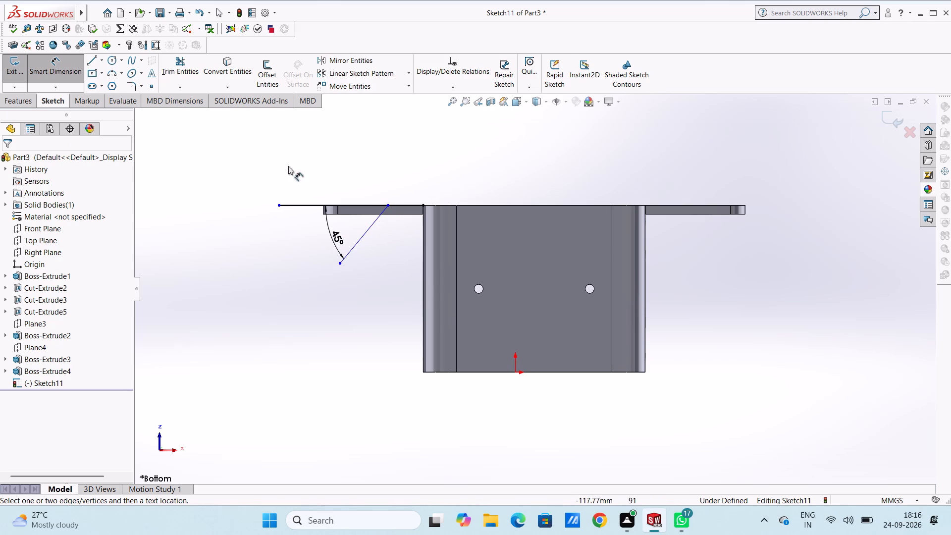
Draw a 7 mm vertical reference line straight down from the junction of the horizontal and slanted lines.
left_click(91, 62)
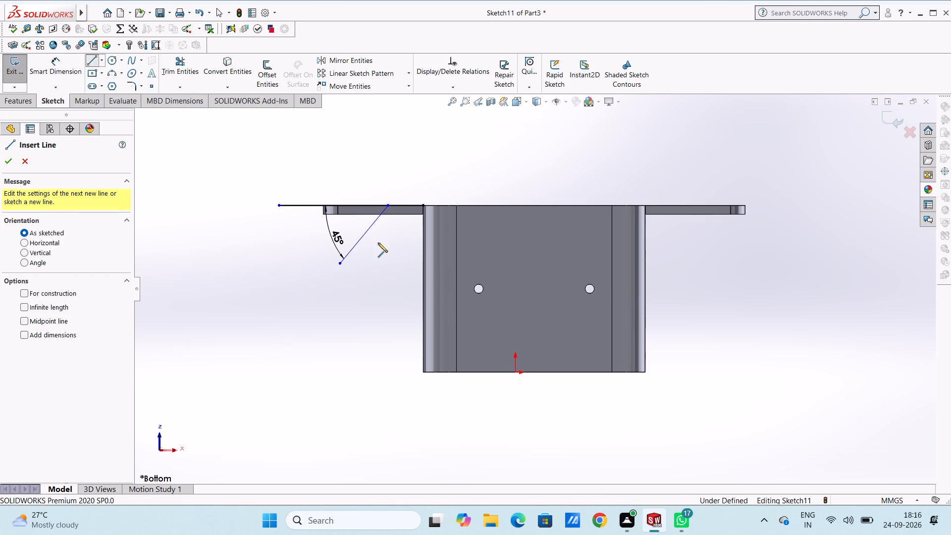
scroll(390, 236, "down", 4)
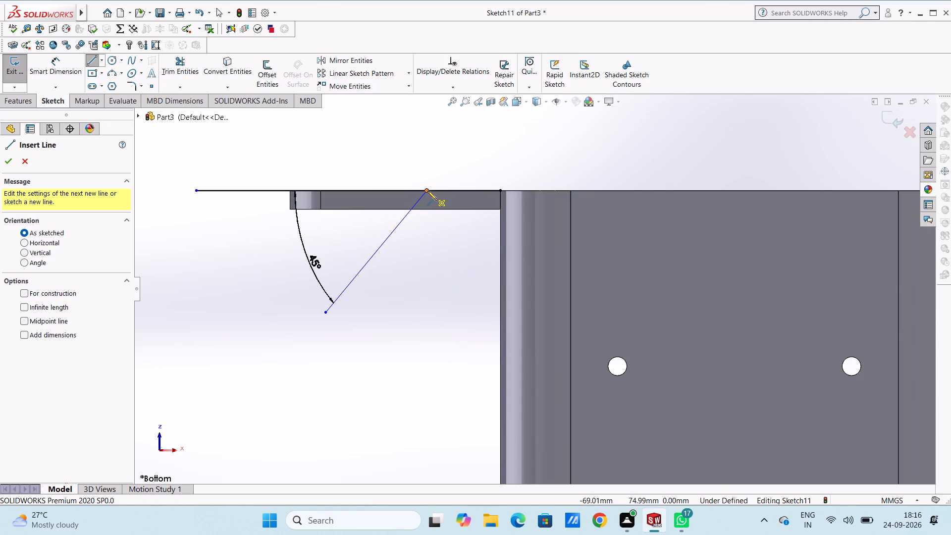
left_click(427, 191)
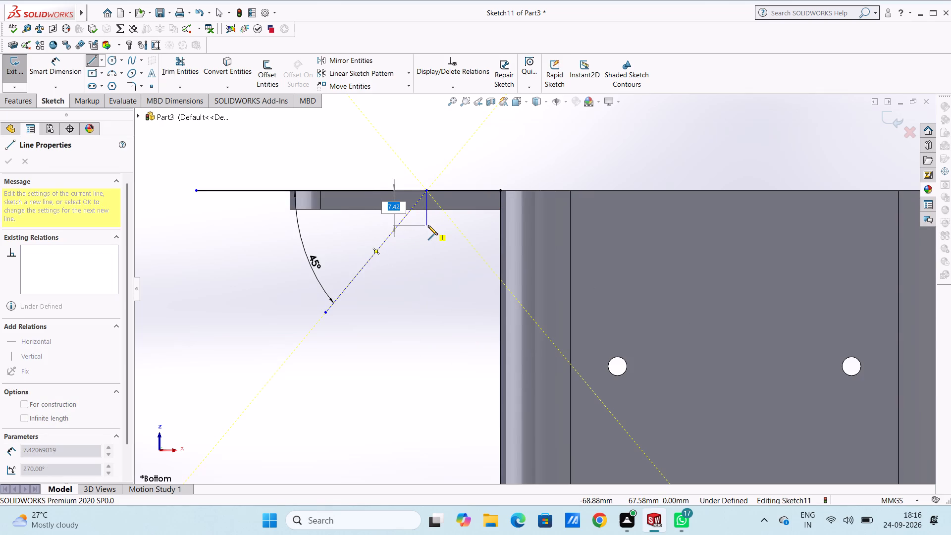
key("7")
key("Return")
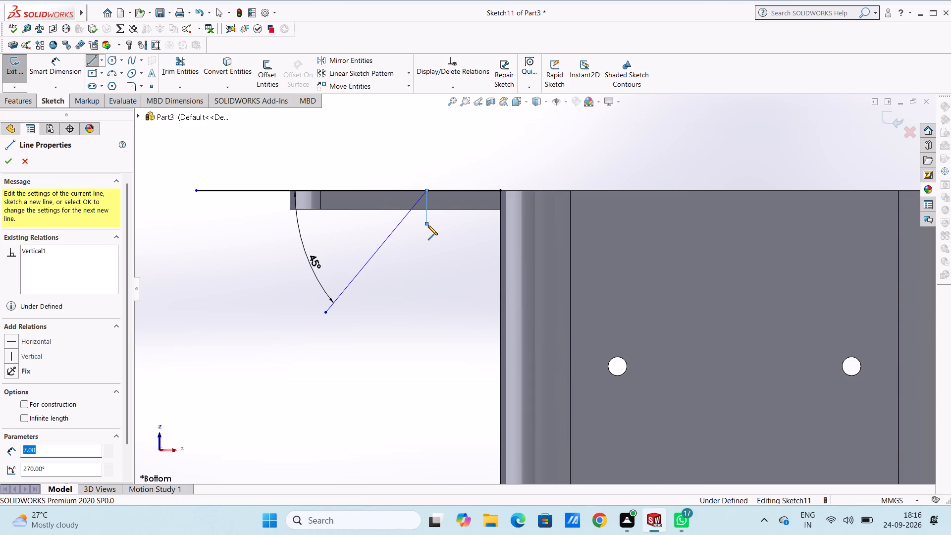
key("Escape")
key("Escape")
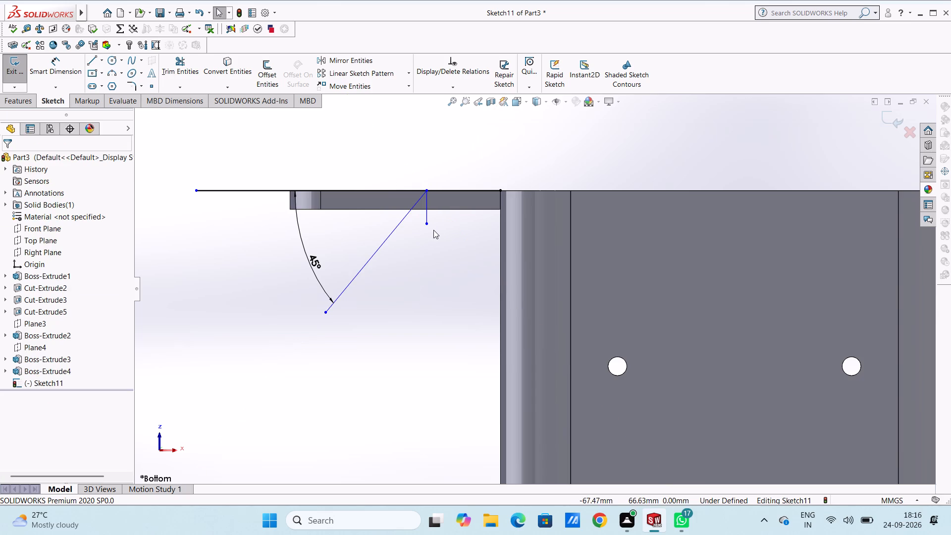
Draw the profile about 9.9 mm down the slanted line, about 28 mm horizontally to the arm's outer end, and 7 mm up.
left_click(89, 60)
left_click(426, 189)
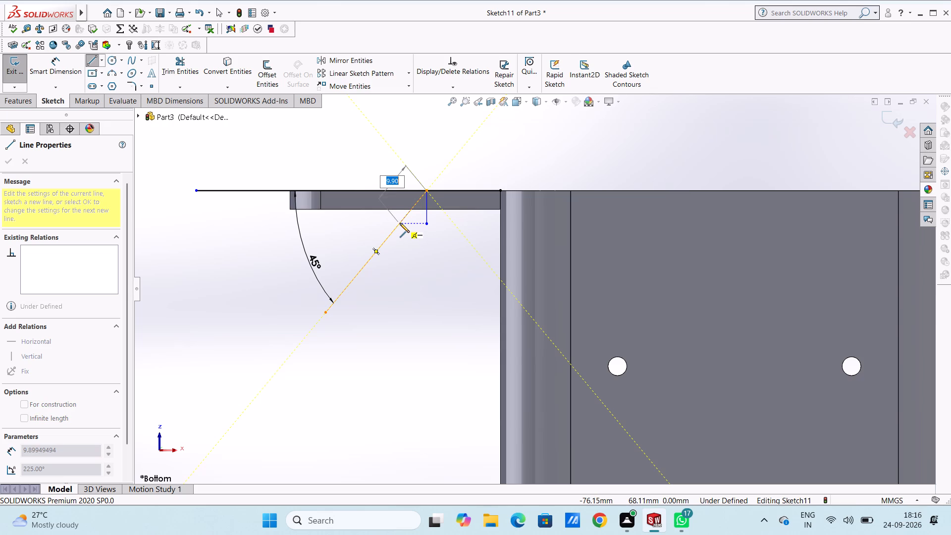
left_click(399, 223)
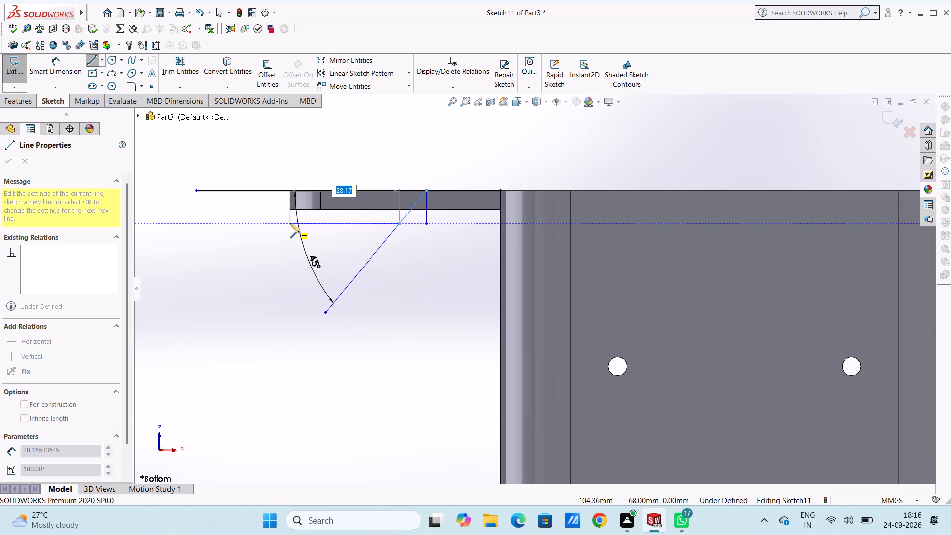
left_click(290, 223)
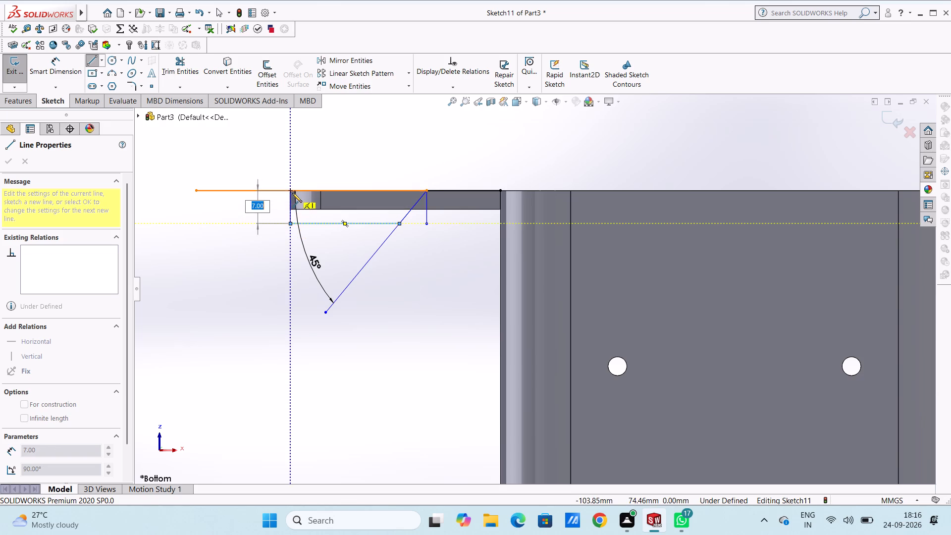
left_click(292, 190)
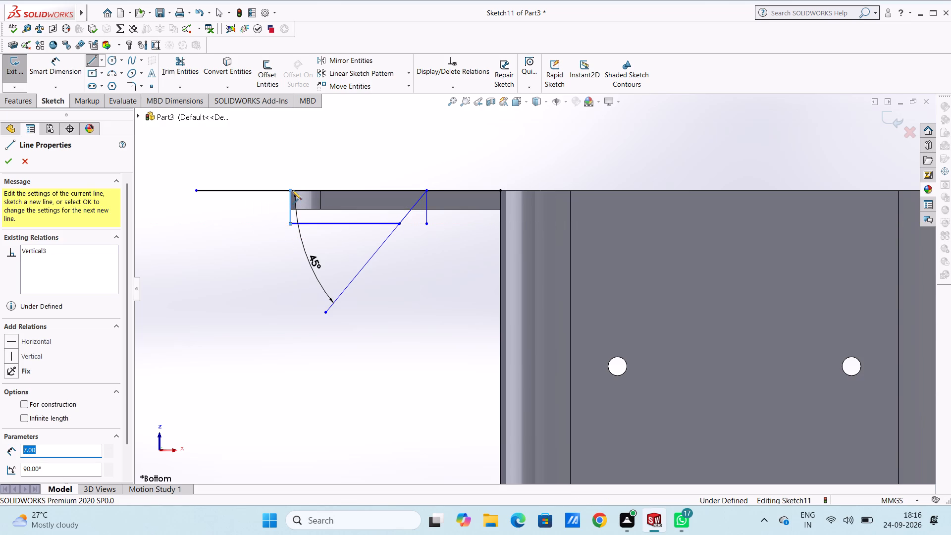
key("Escape")
key("Escape")
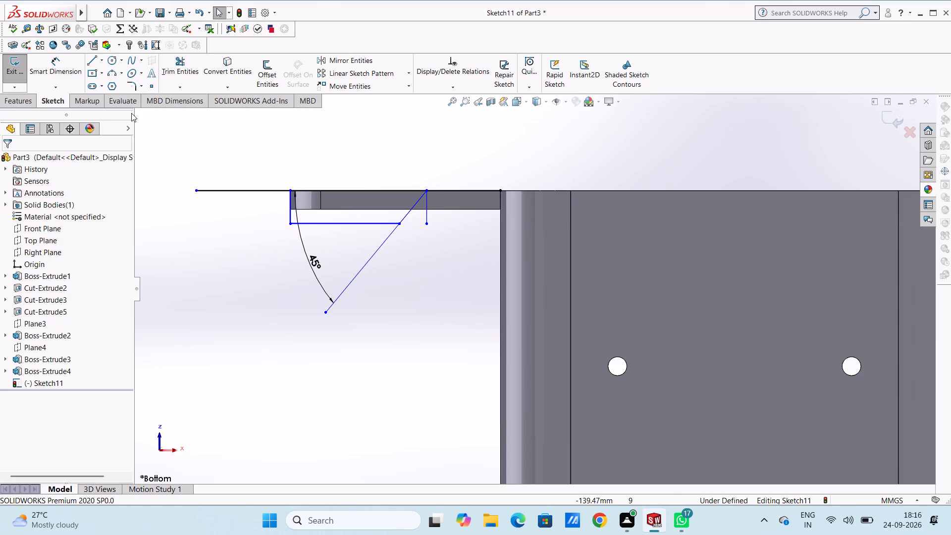
Trim the top line's overhang beyond the arm, the slanted line's lower extension, and the vertical reference line.
left_click(185, 64)
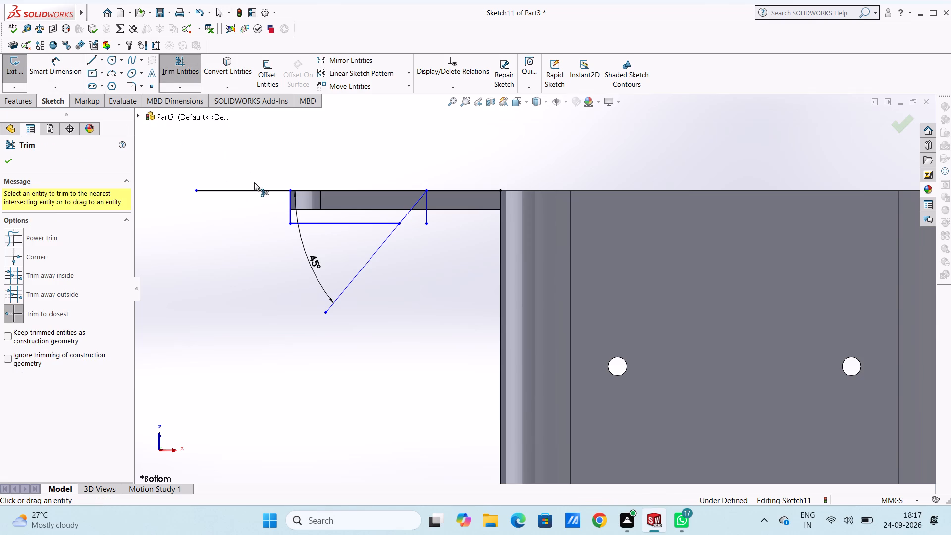
left_click(256, 190)
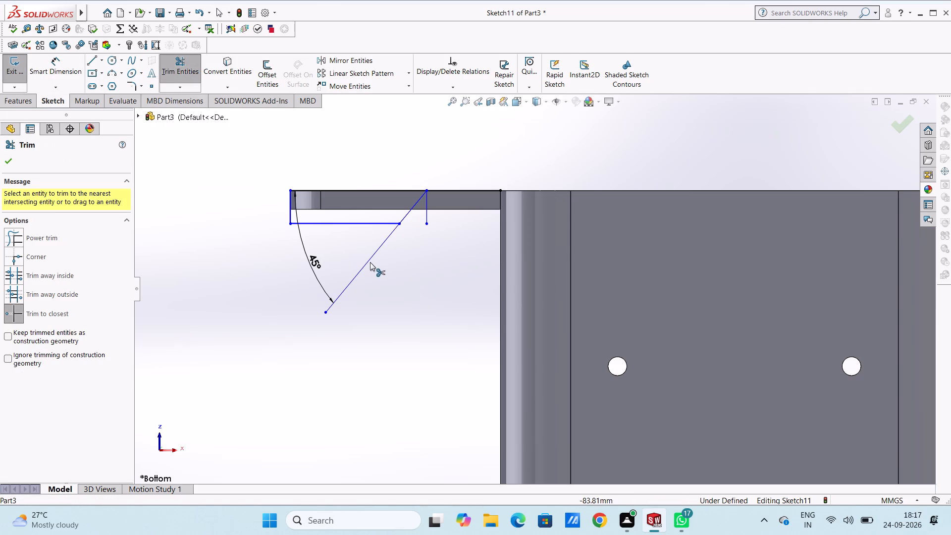
left_click(368, 260)
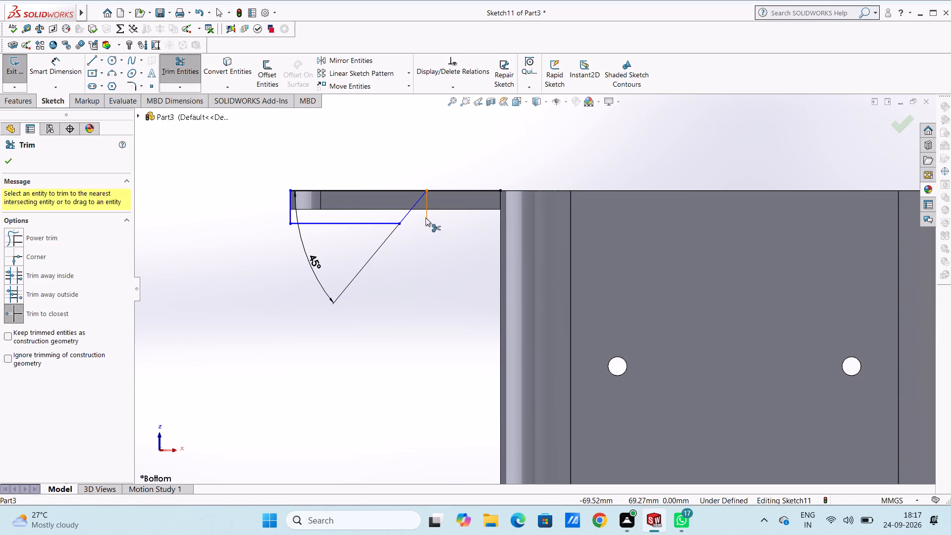
left_click(428, 219)
key("Escape")
key("Escape")
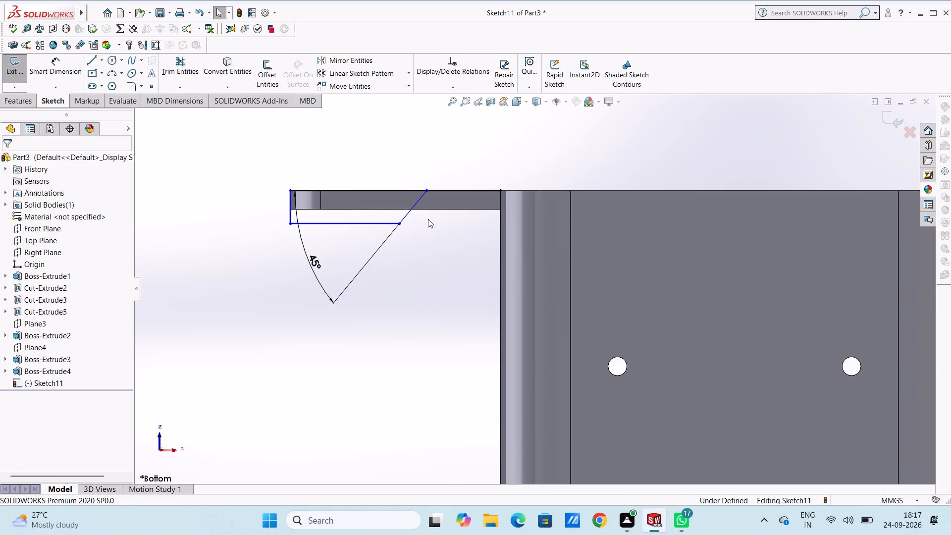
key("Escape")
Dimension the profile's outer vertical line and its lower horizontal line at their drawn lengths.
left_click(63, 67)
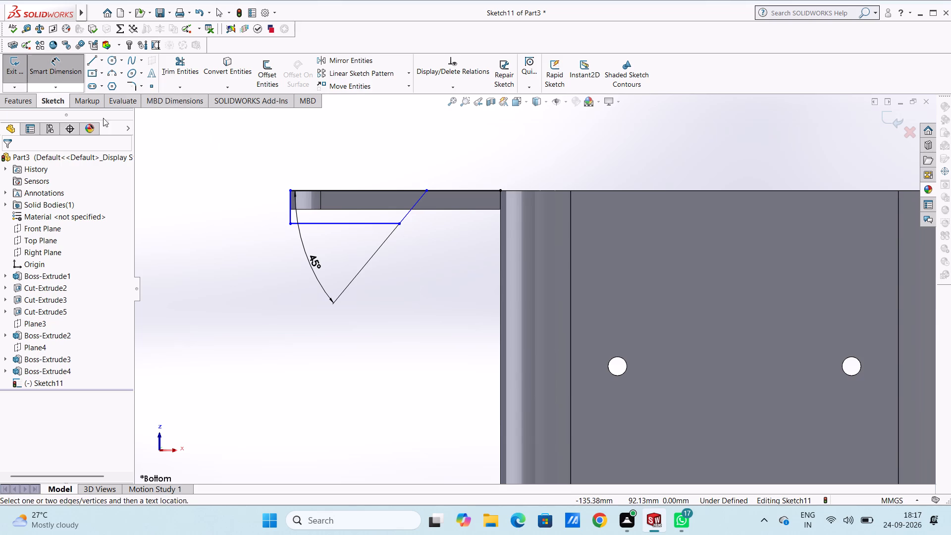
left_click(290, 215)
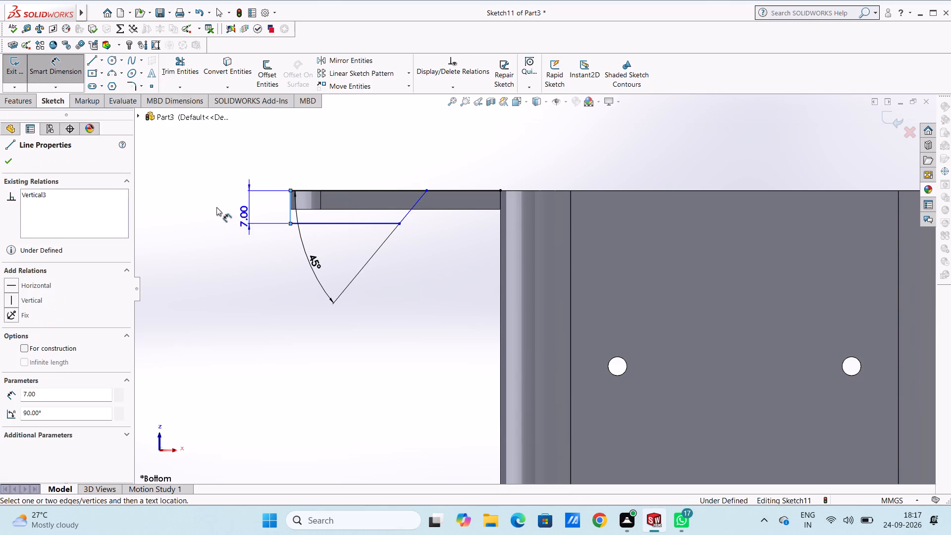
left_click(211, 207)
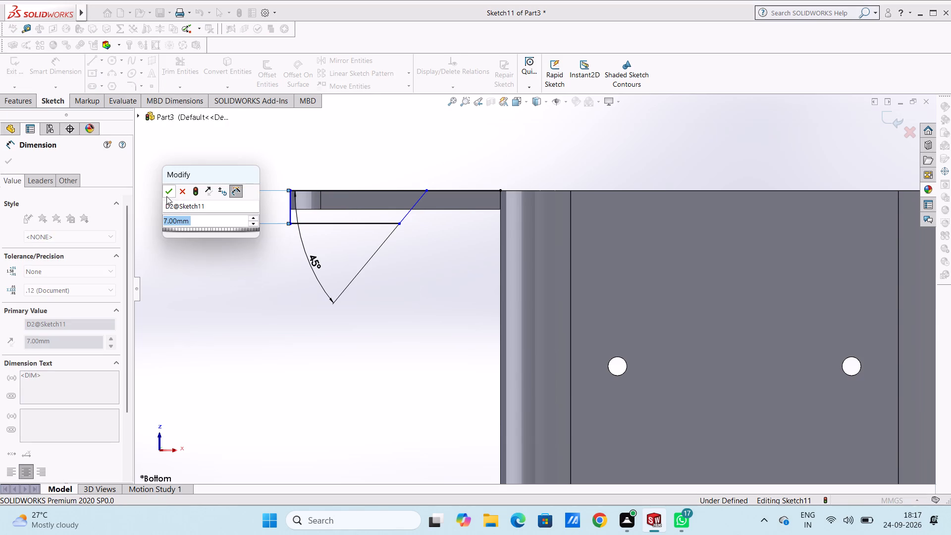
left_click(169, 192)
left_click(213, 153)
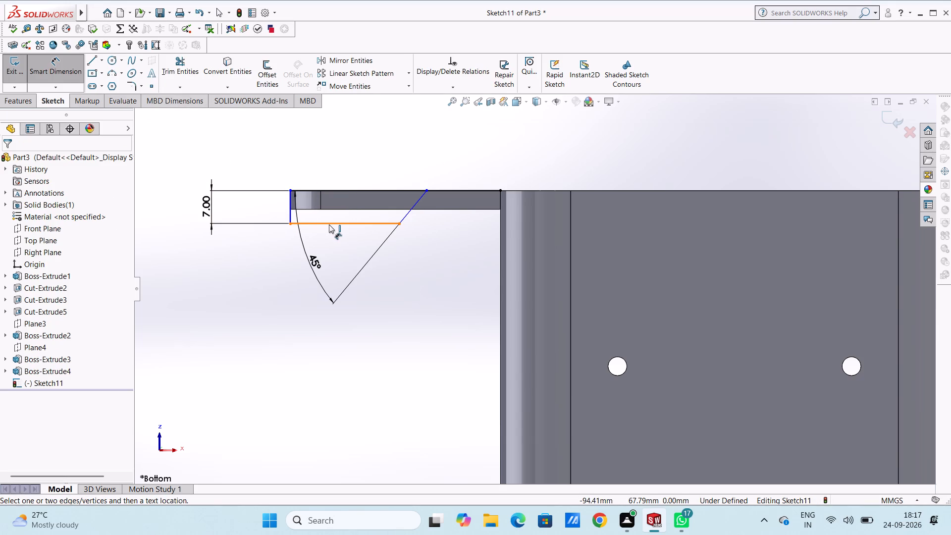
left_click(329, 224)
left_click(338, 301)
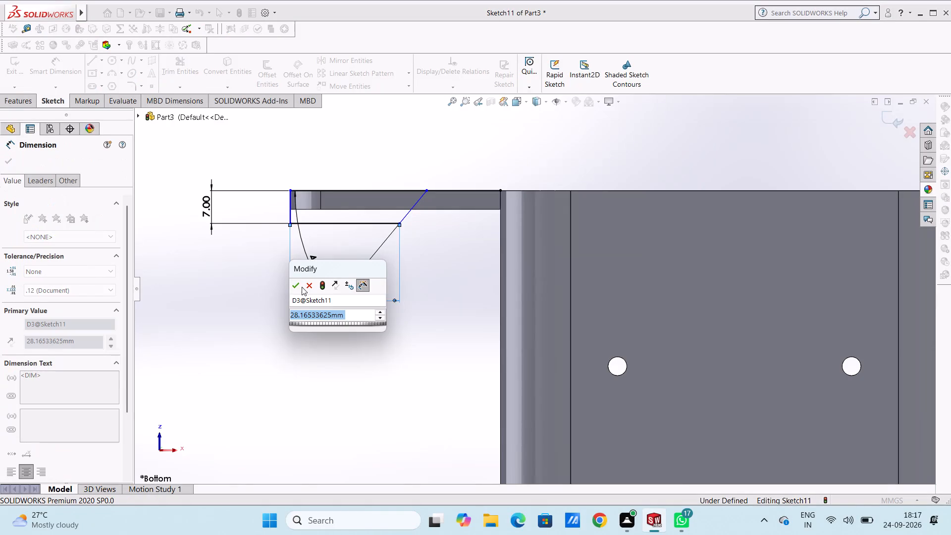
left_click(297, 285)
left_click(266, 271)
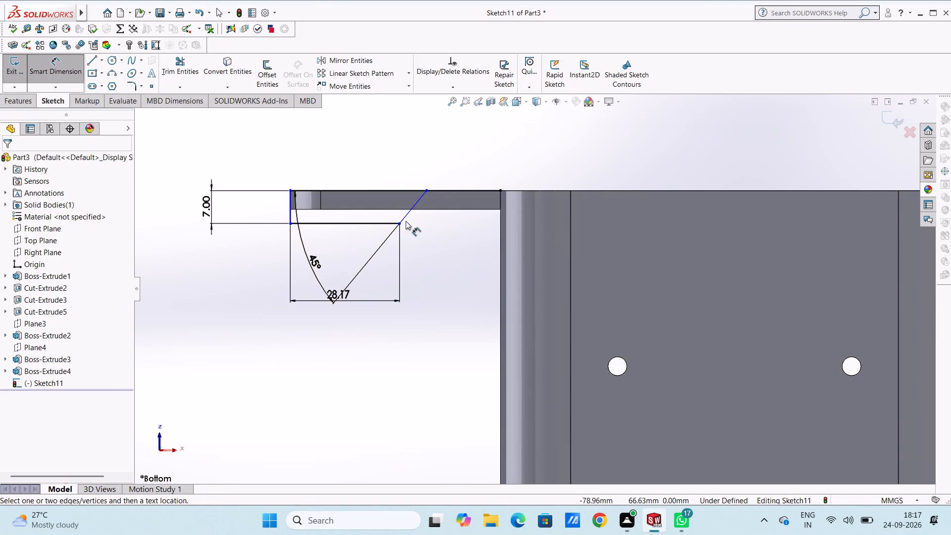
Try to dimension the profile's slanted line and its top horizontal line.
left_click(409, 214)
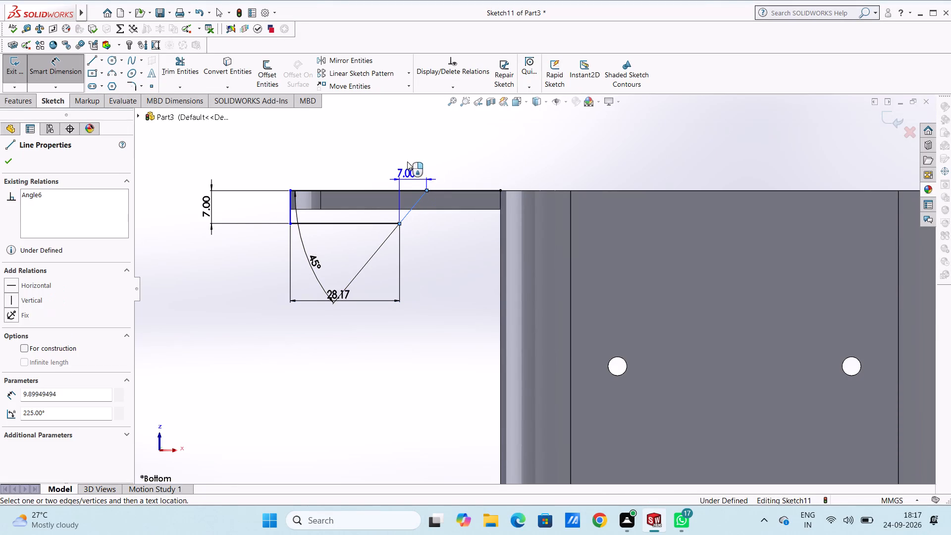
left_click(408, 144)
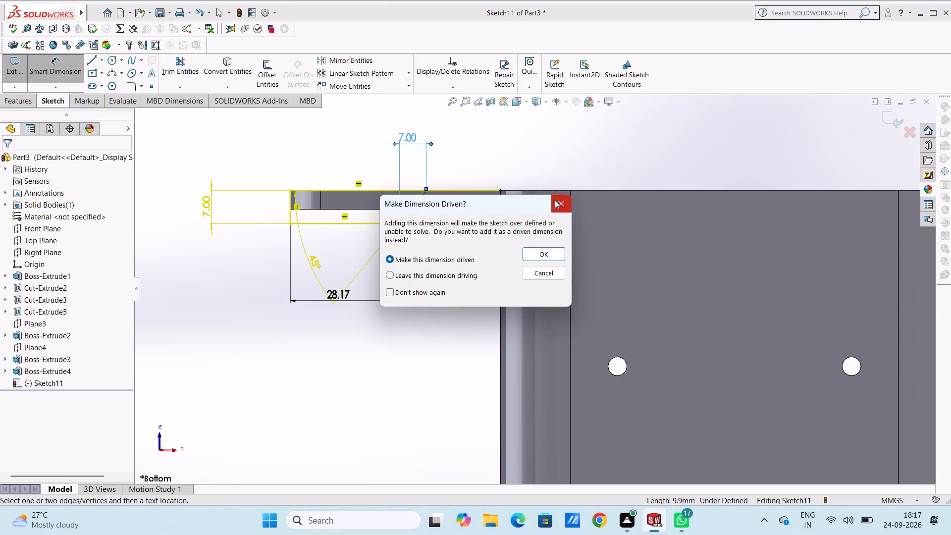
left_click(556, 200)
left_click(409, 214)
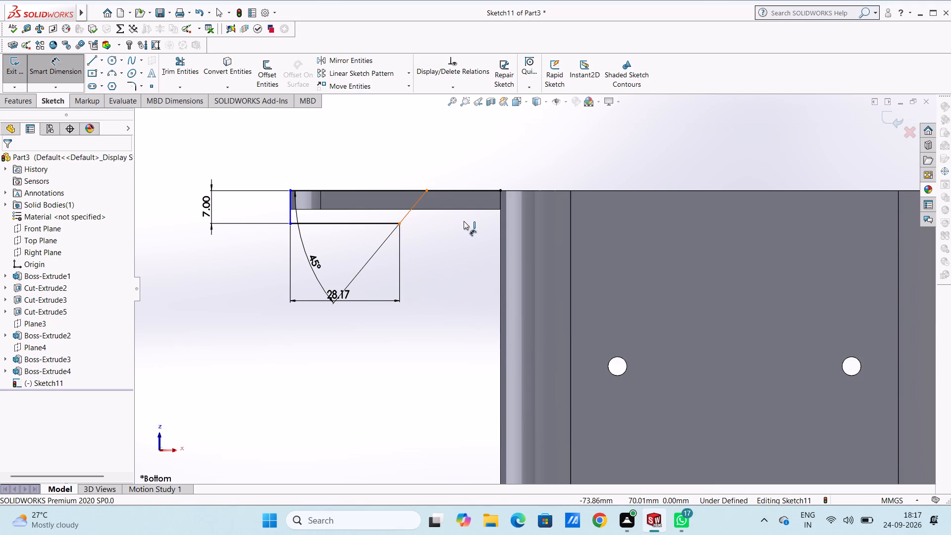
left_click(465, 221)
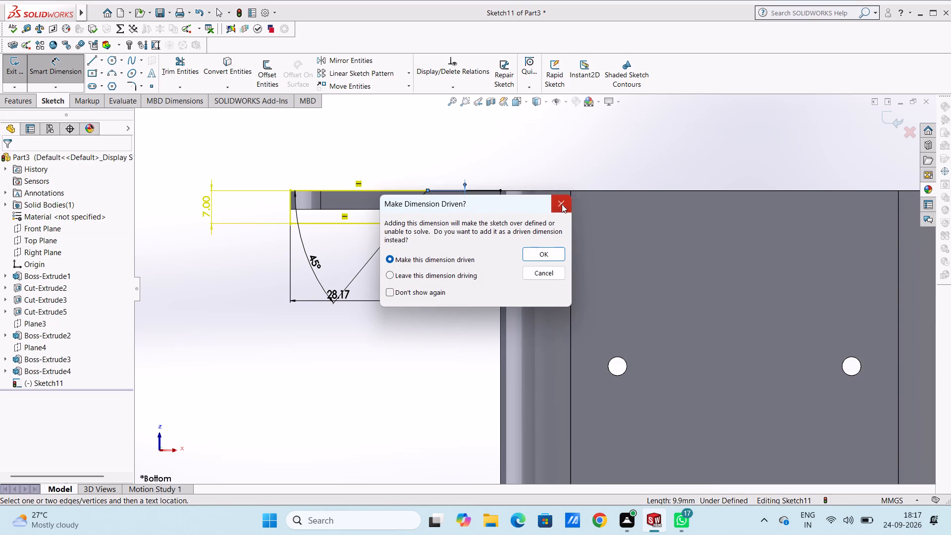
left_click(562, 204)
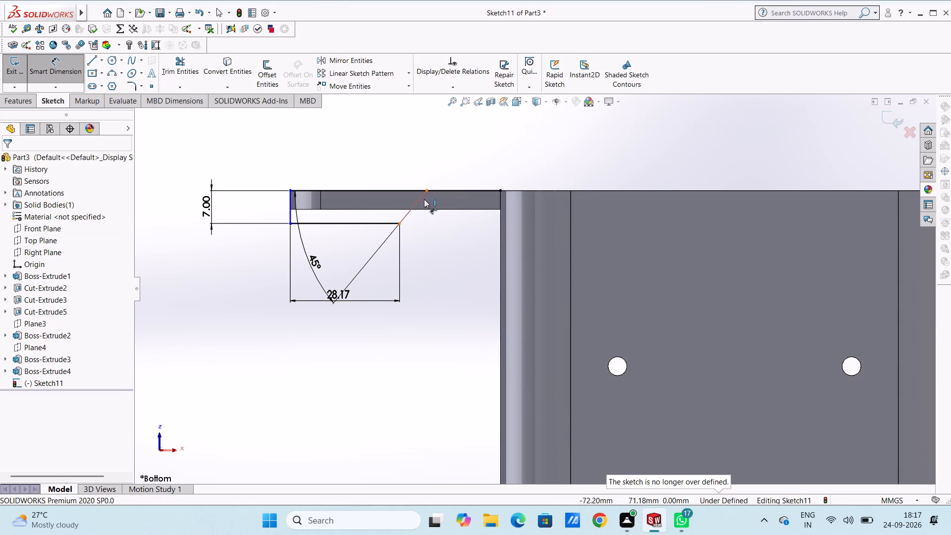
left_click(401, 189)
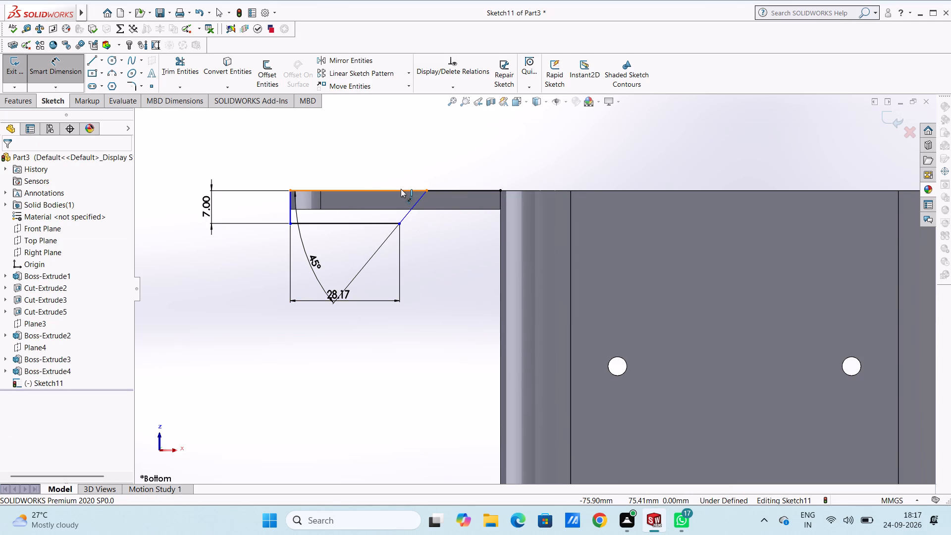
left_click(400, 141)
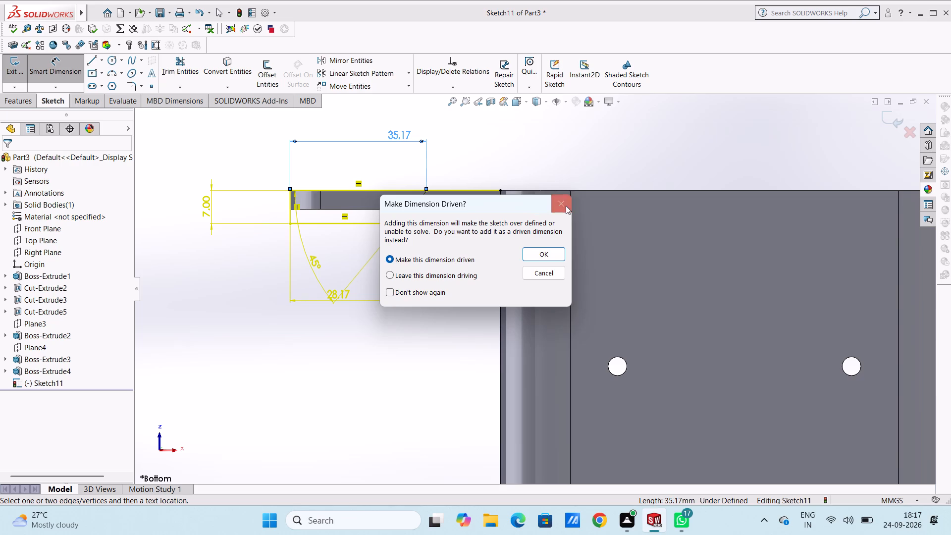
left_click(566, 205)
Trim the leftover top line between the slanted line's upper end and the block.
left_click(188, 65)
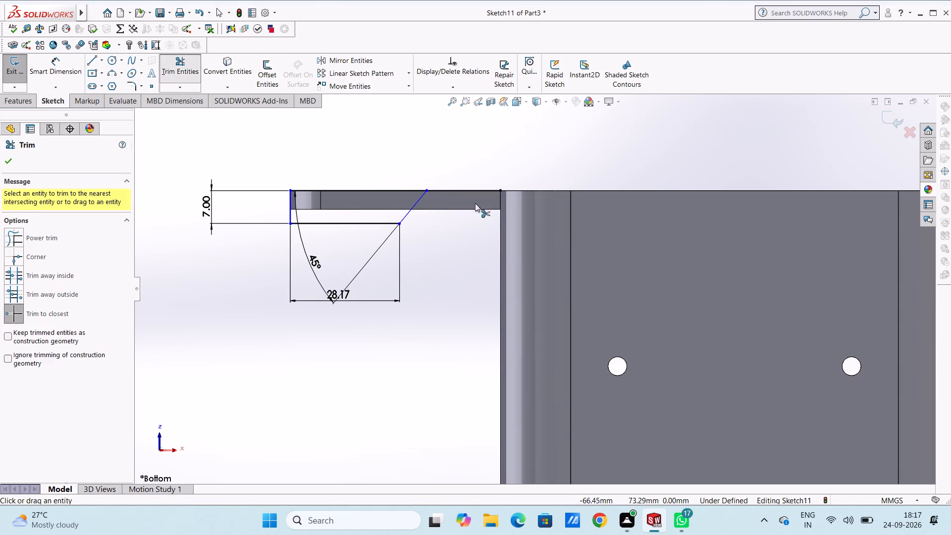
left_click(480, 191)
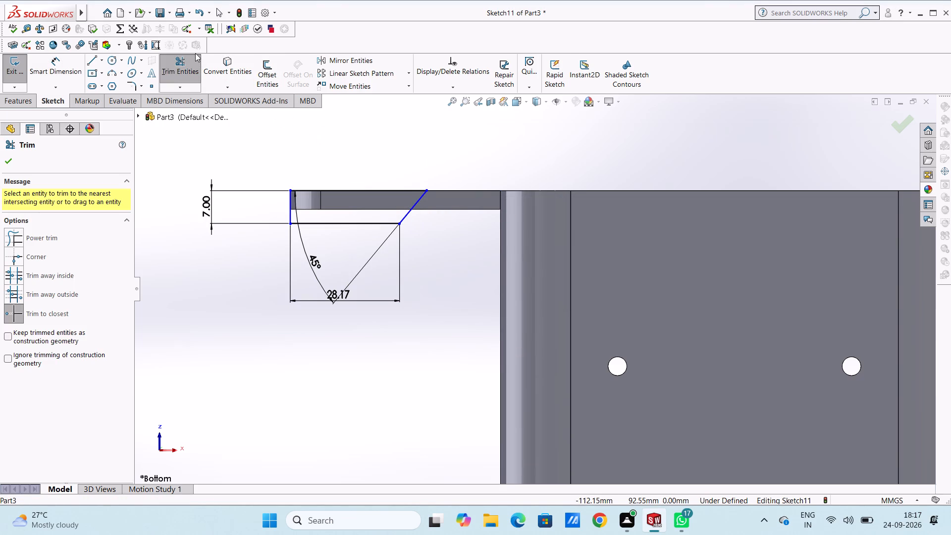
Dimension the horizontal distance from the slanted line's upper end to the origin at its drawn value.
left_click(61, 66)
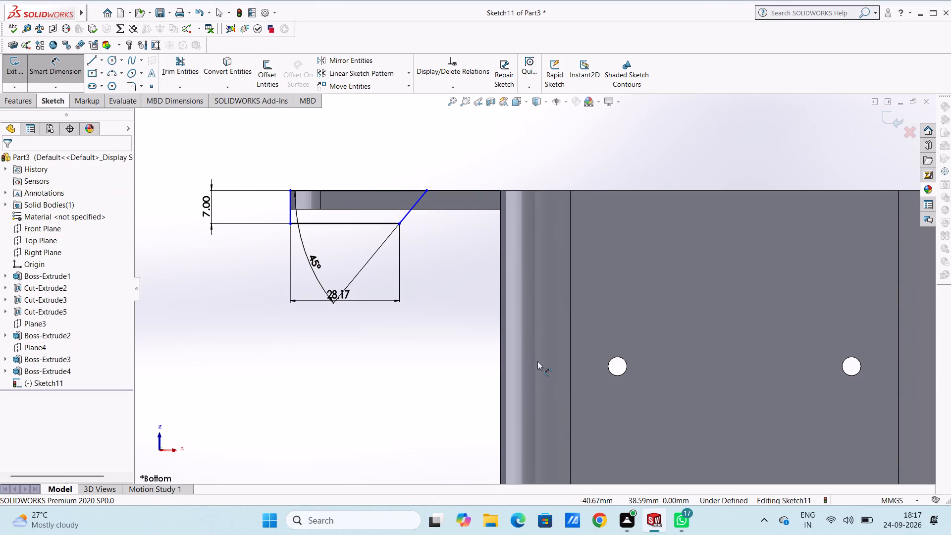
scroll(537, 361, "up", 3)
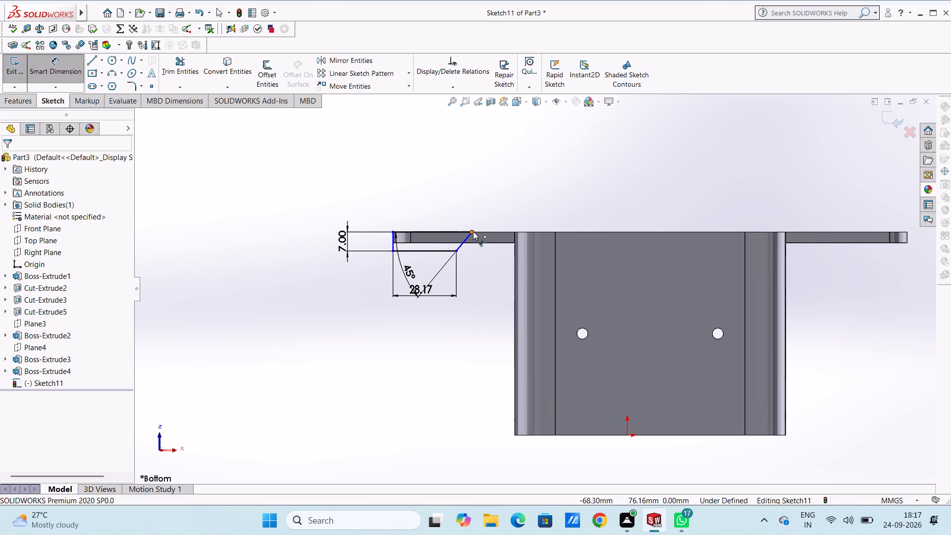
left_click(472, 233)
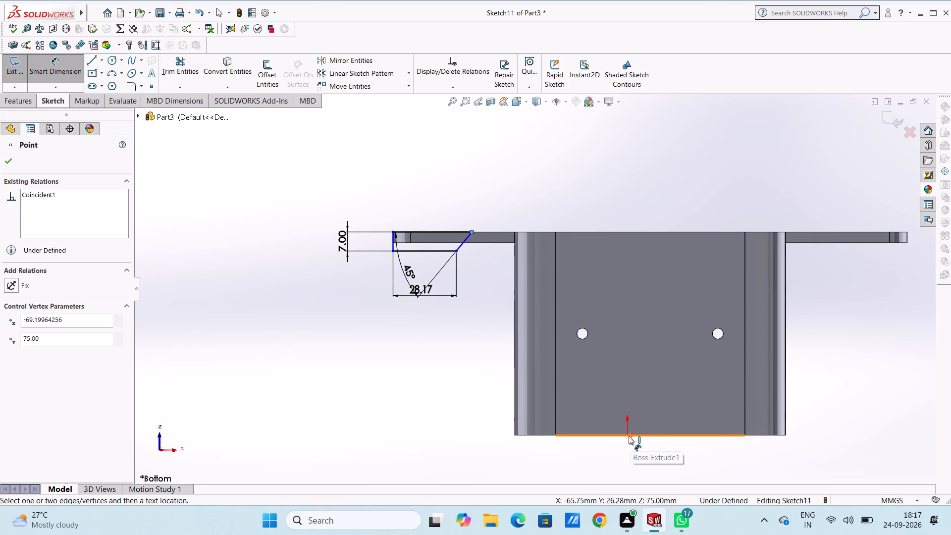
left_click(649, 435)
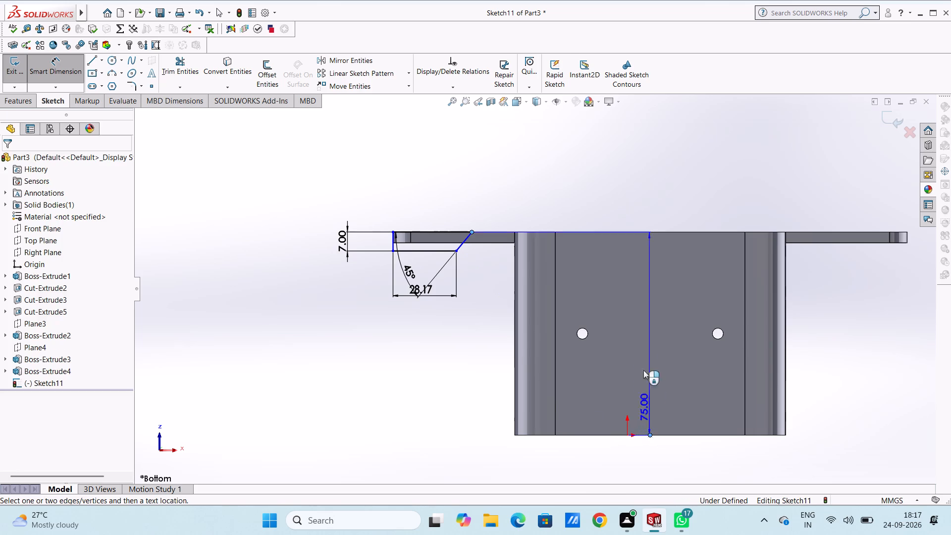
left_click(581, 143)
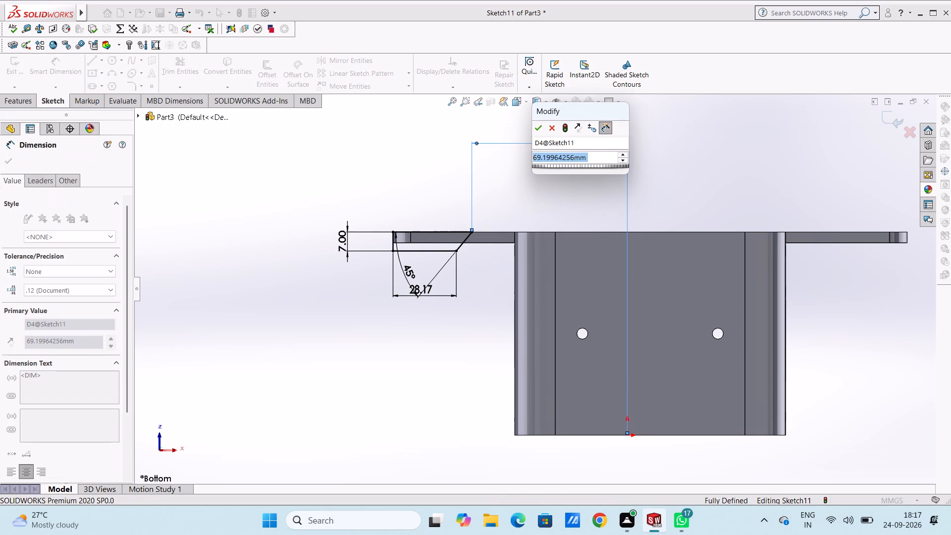
left_click(537, 131)
left_click(448, 167)
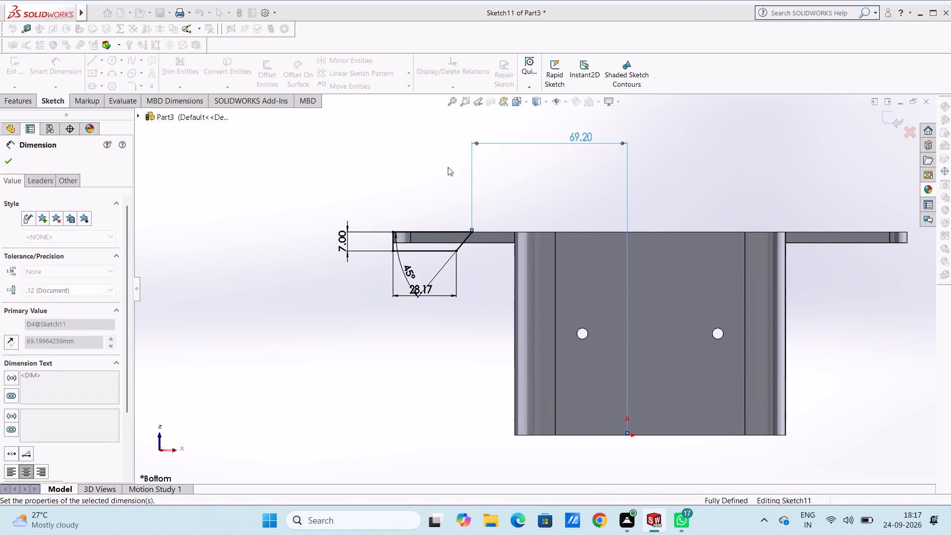
key("Escape")
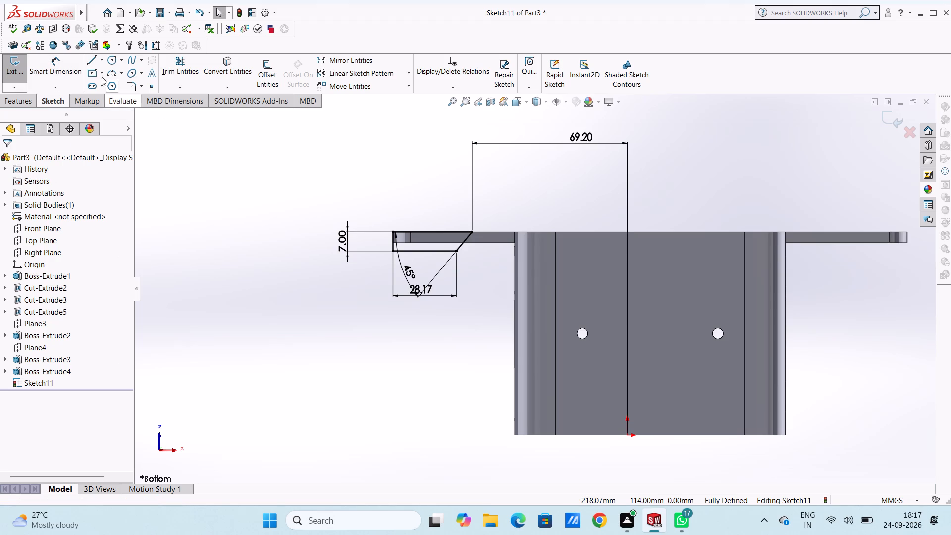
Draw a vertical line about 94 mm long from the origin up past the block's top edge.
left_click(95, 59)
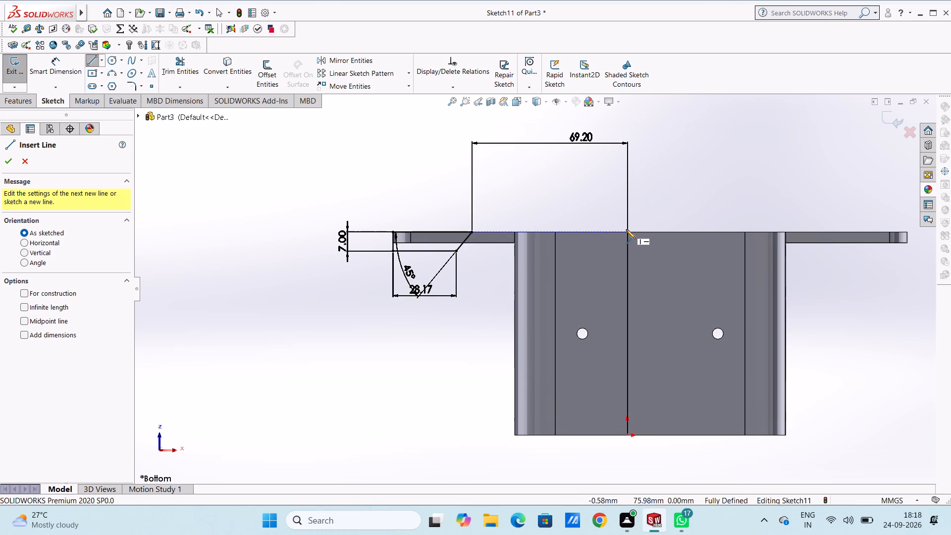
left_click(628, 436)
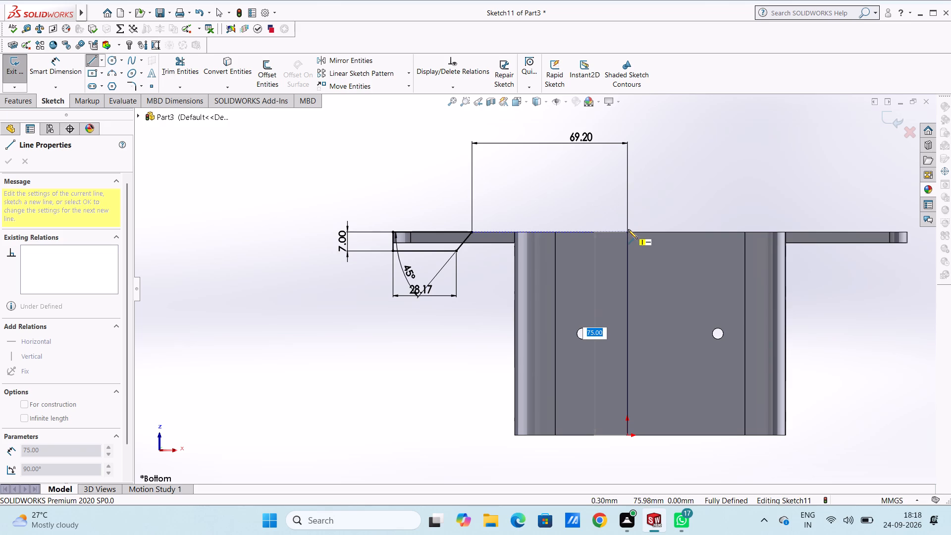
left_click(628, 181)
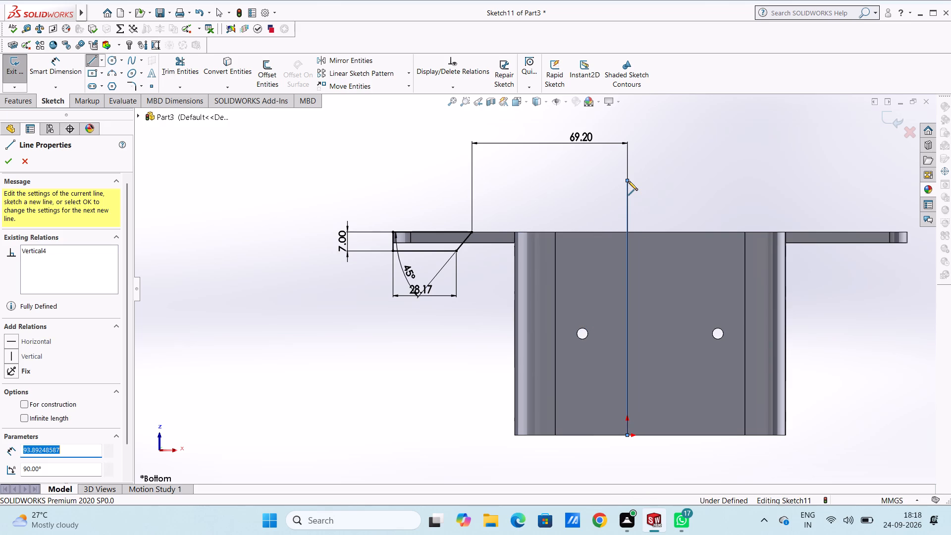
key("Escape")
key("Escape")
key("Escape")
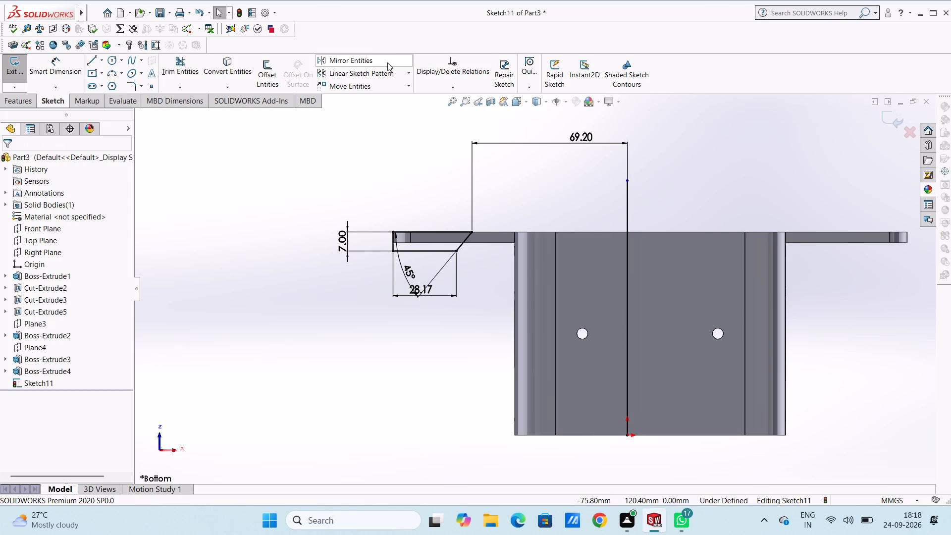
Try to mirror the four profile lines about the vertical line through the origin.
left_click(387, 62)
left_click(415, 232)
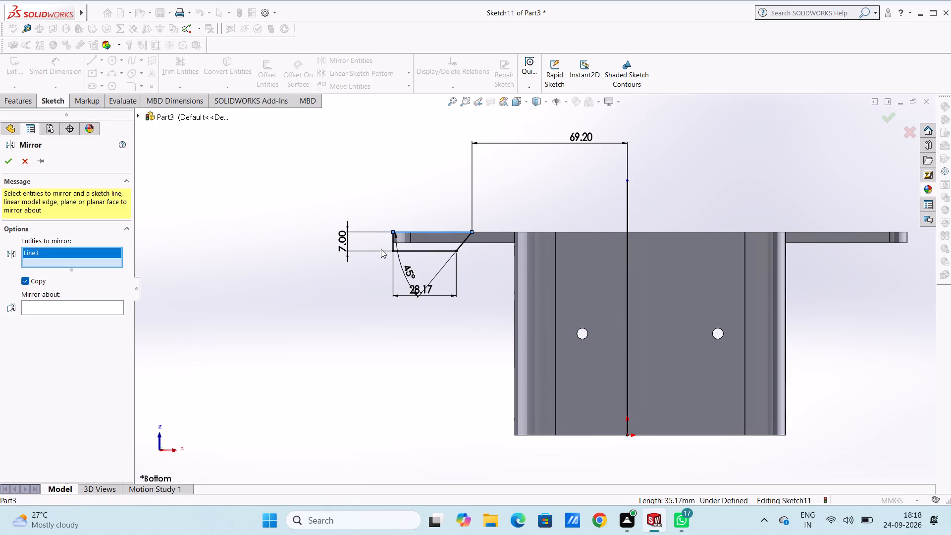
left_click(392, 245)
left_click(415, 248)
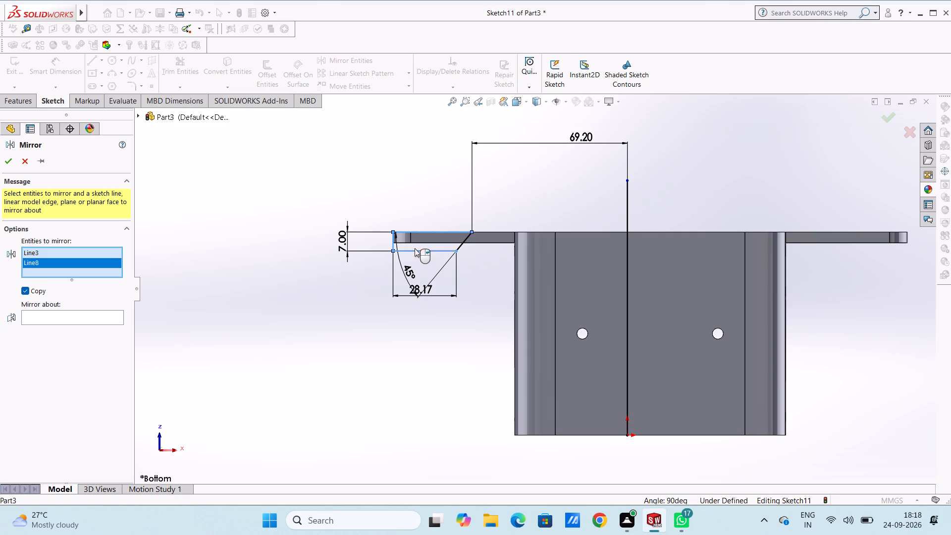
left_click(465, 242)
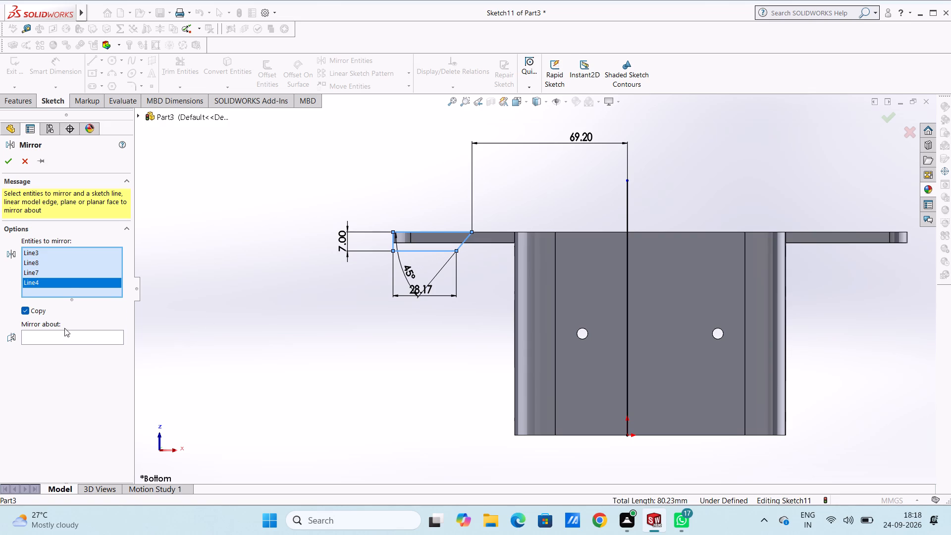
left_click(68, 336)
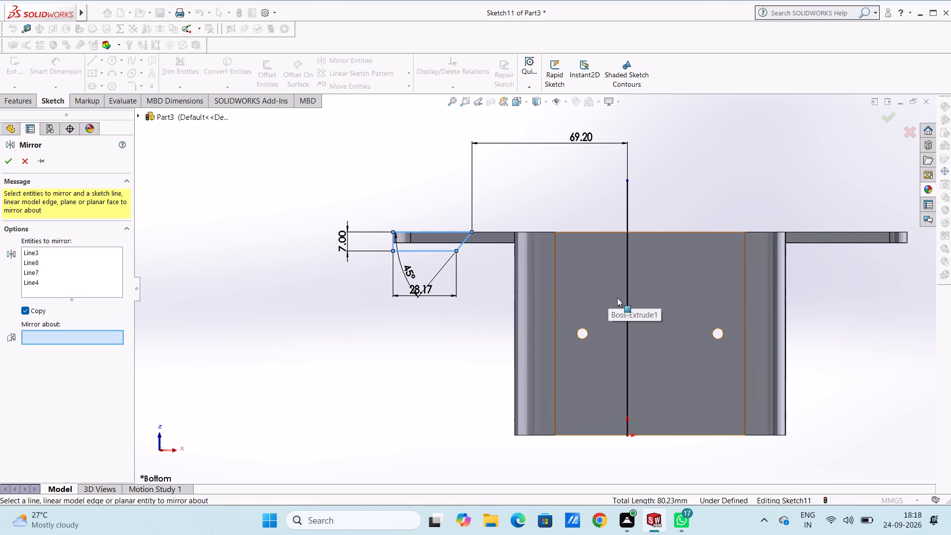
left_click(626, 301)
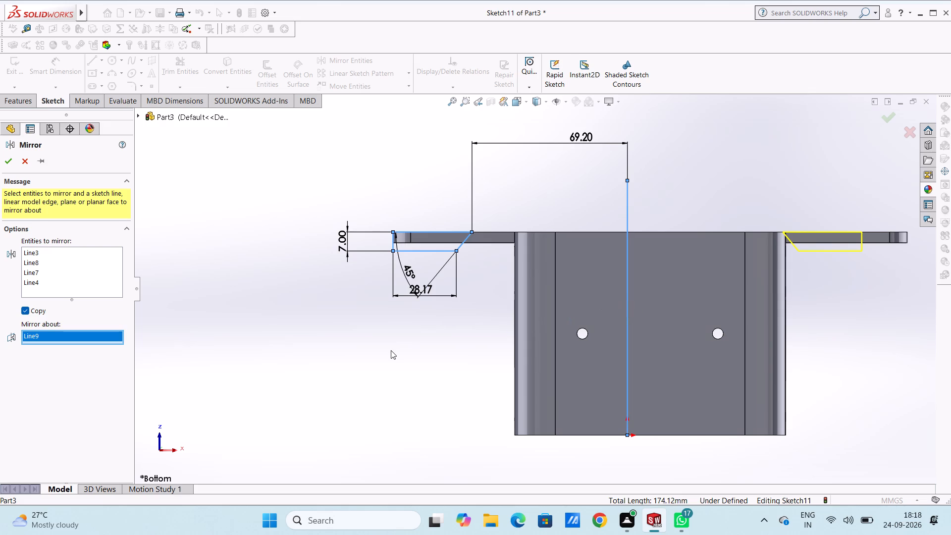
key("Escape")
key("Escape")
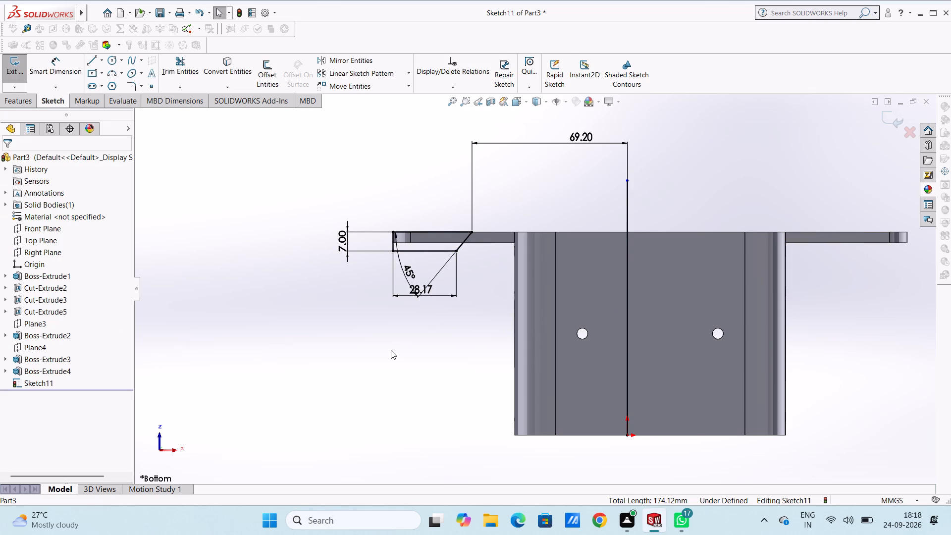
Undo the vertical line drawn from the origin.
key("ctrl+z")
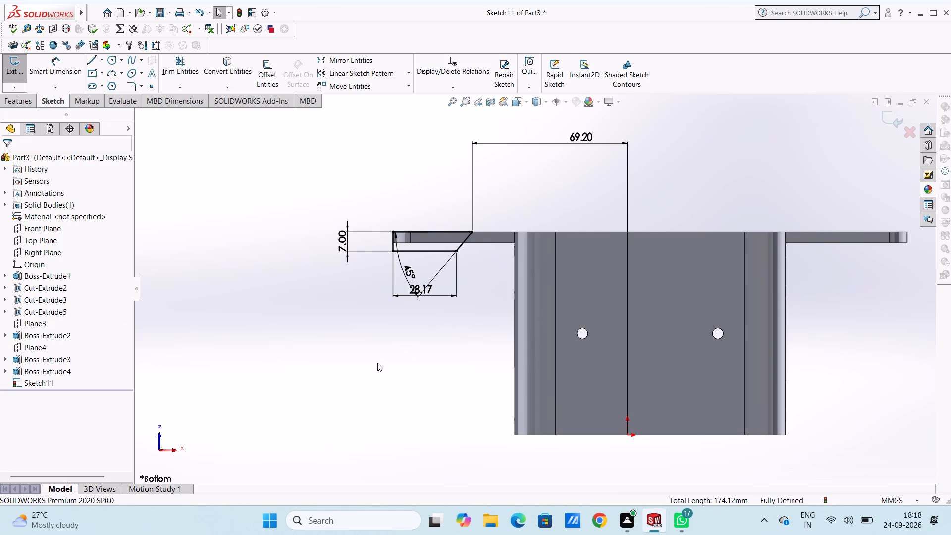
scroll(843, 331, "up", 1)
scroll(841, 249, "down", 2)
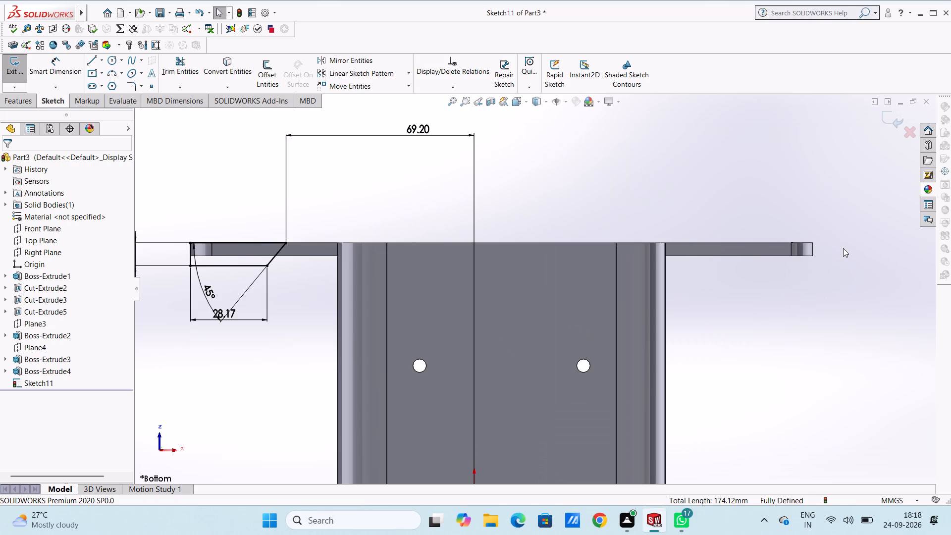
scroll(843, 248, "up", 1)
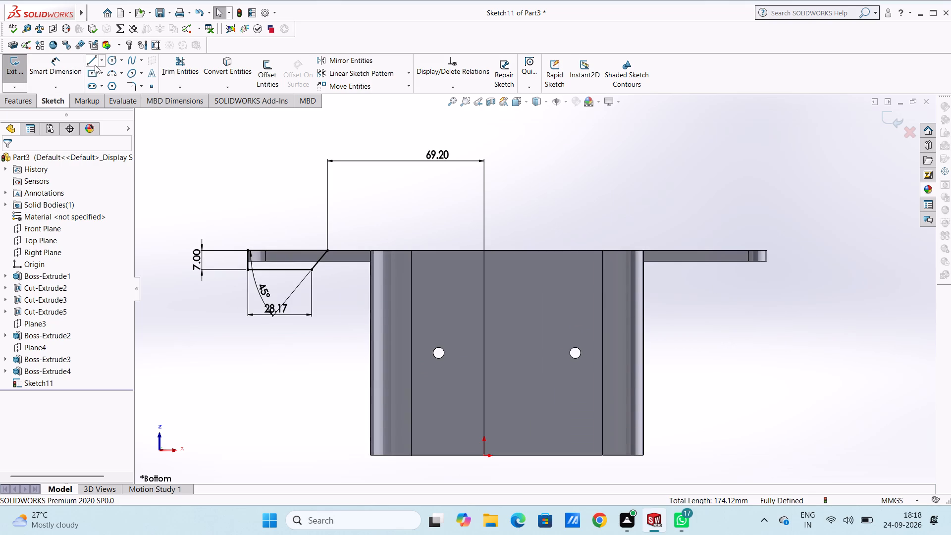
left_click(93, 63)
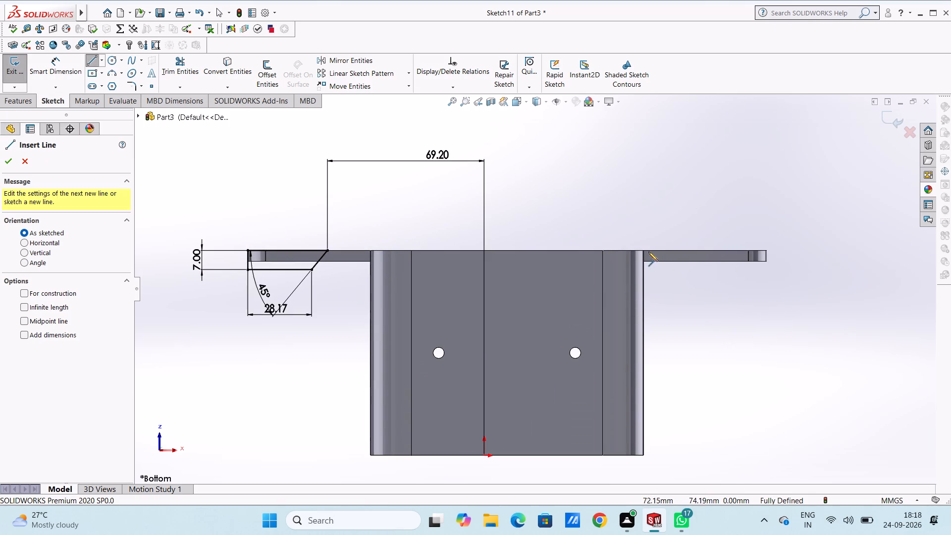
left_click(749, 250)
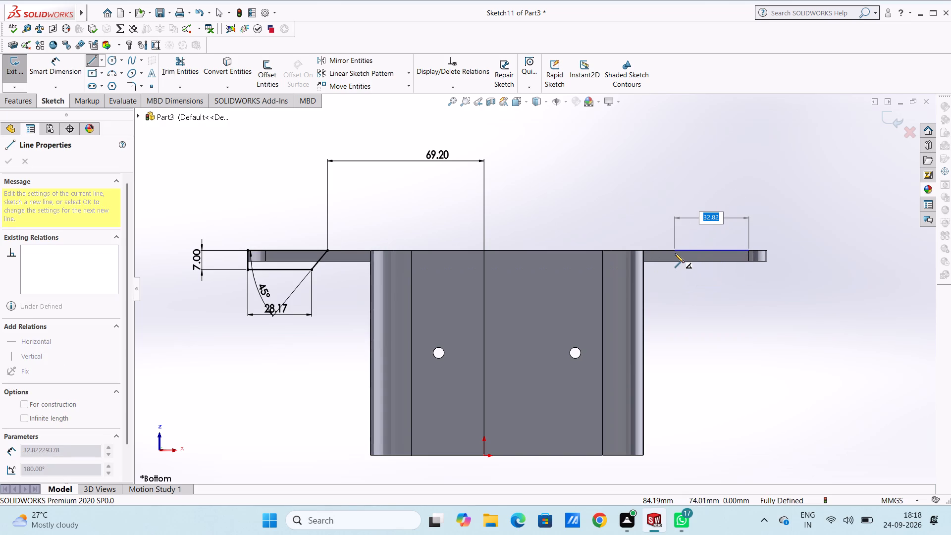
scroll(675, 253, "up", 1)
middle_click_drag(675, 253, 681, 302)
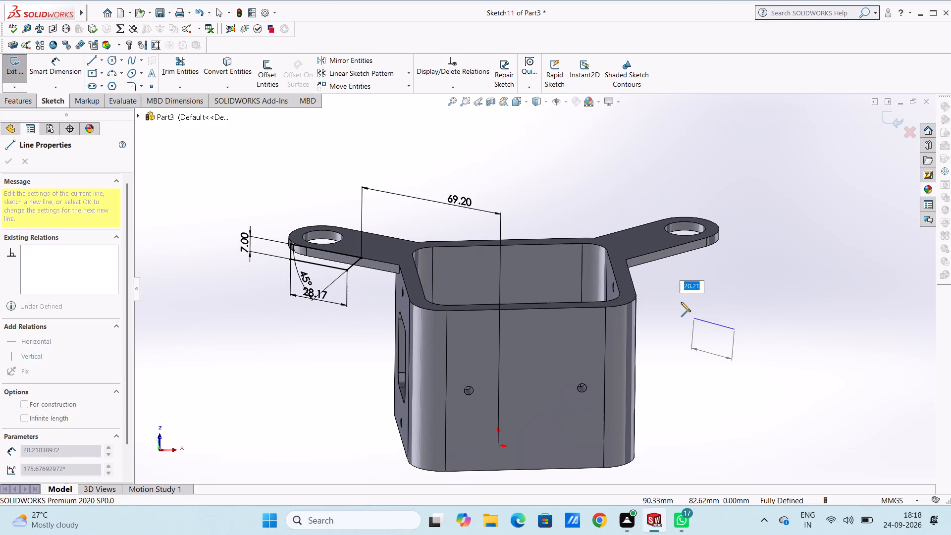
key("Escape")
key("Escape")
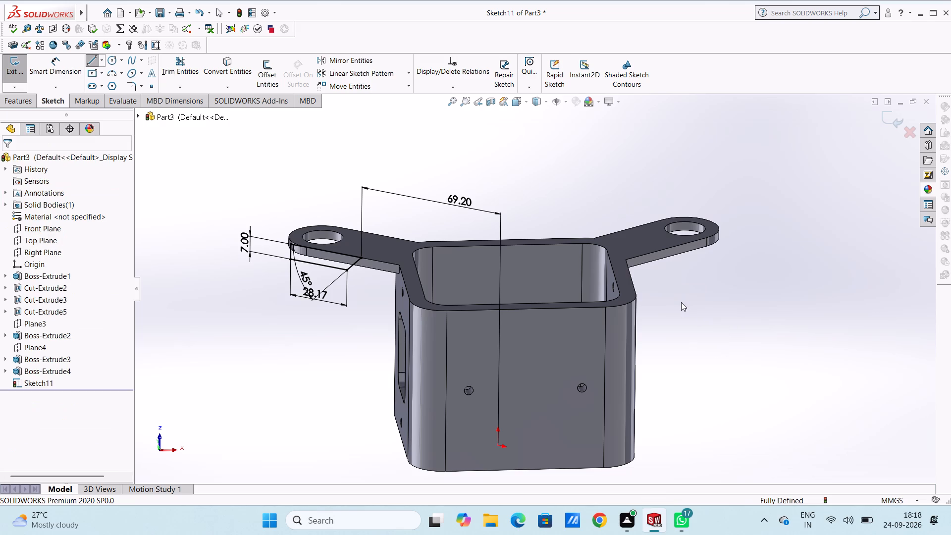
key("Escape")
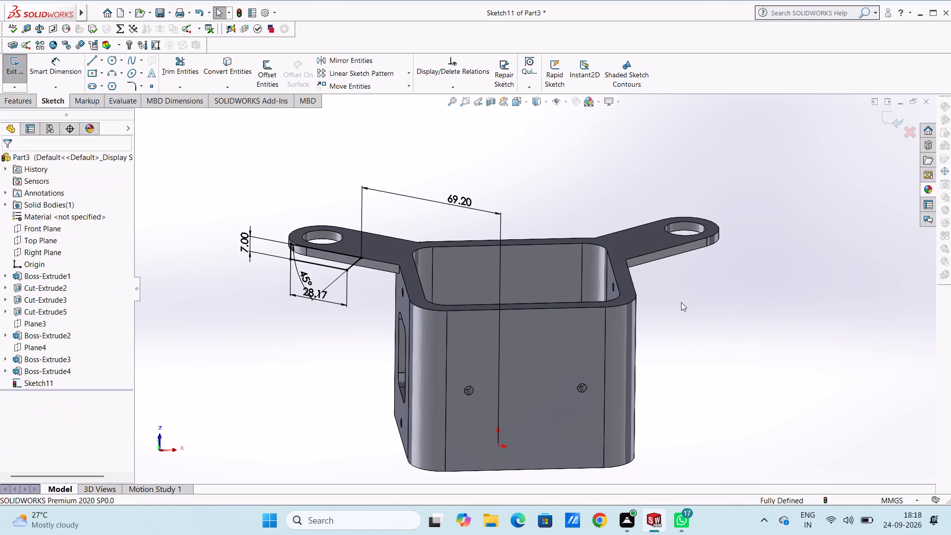
Extrude both regions of the closed arm profile 30 mm blind, reversing the direction so the boss runs across the ringed arm.
key("ctrl+6")
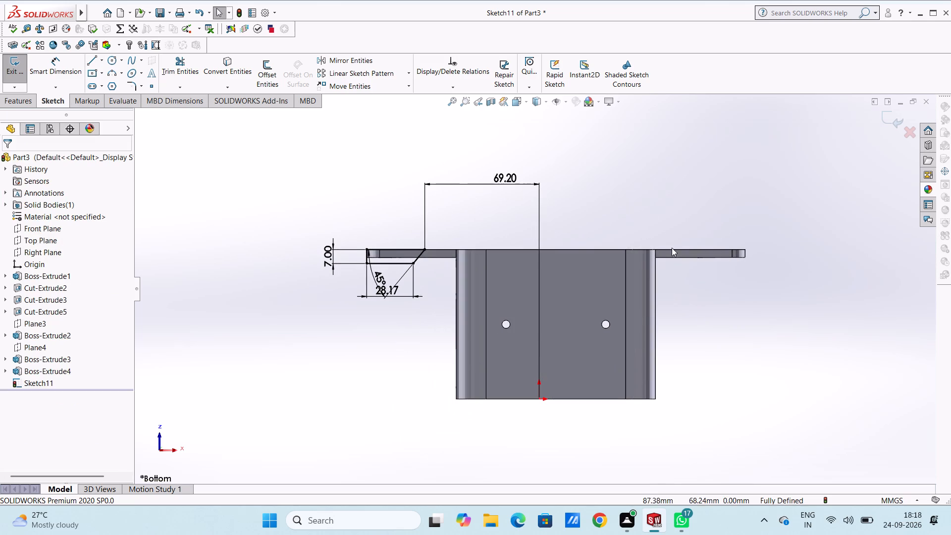
middle_click_drag(583, 194, 577, 298)
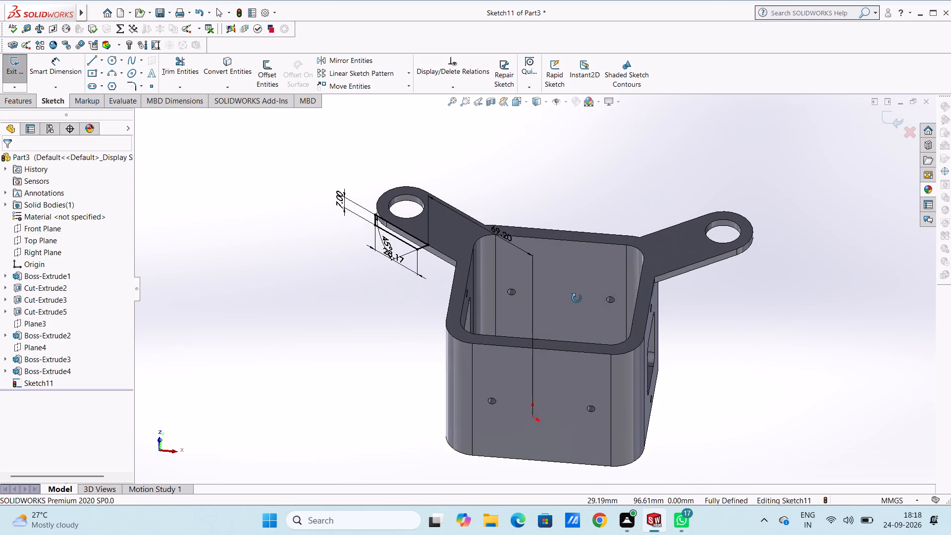
middle_click_drag(577, 298, 577, 299)
left_click(8, 100)
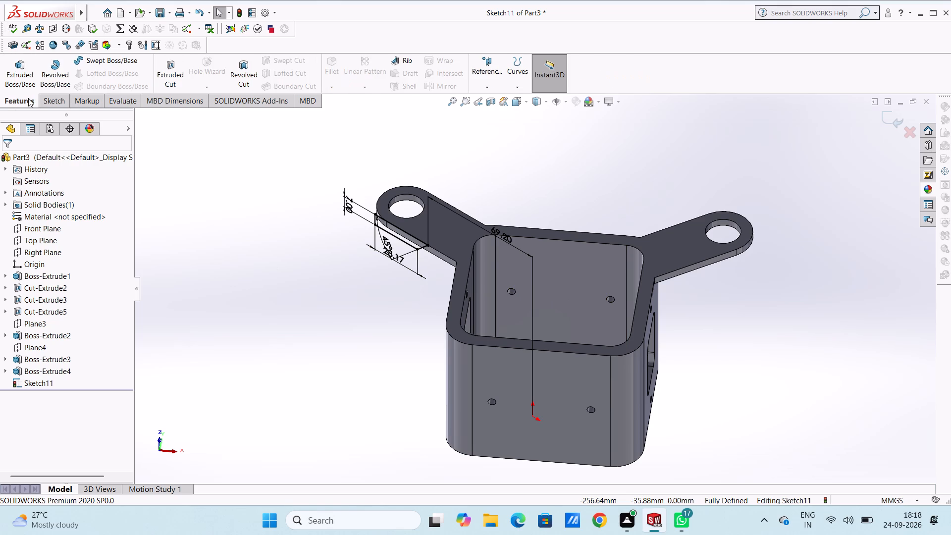
left_click(22, 71)
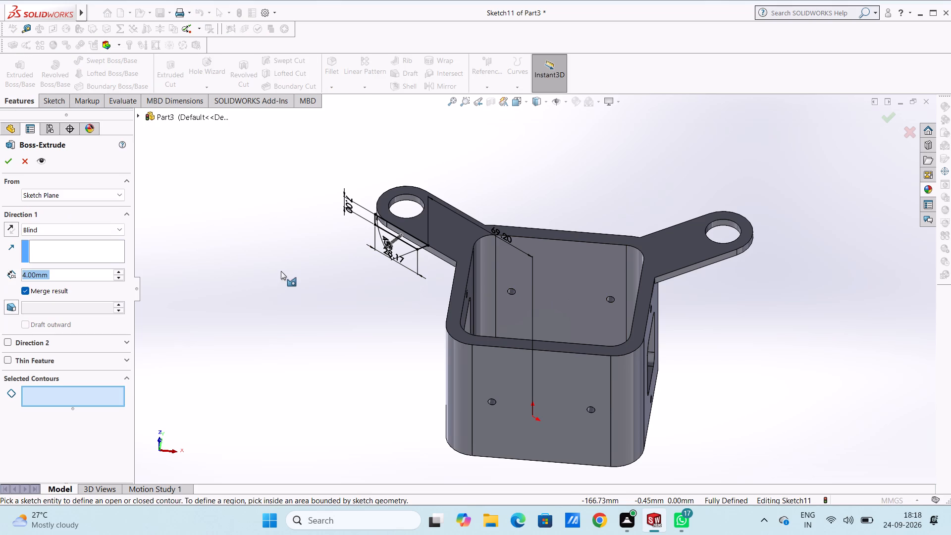
left_click(410, 238)
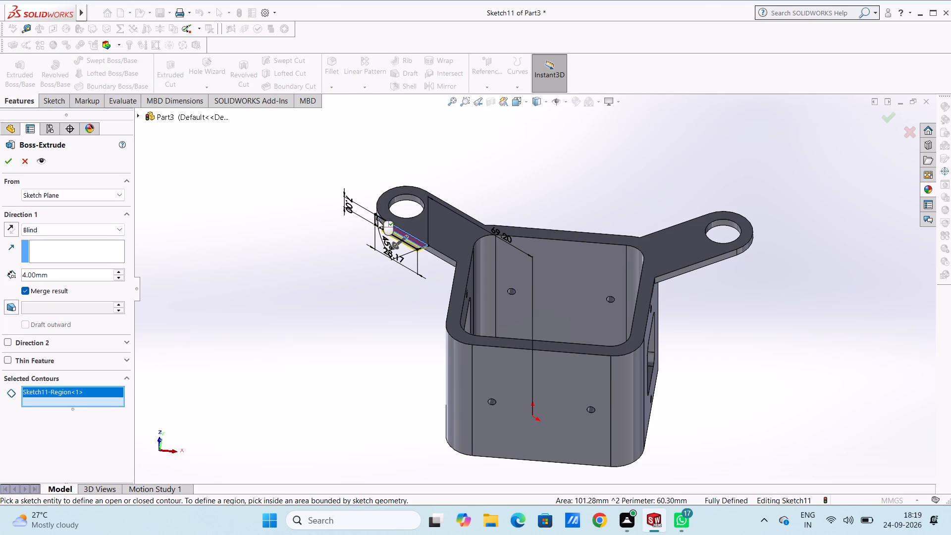
left_click(378, 220)
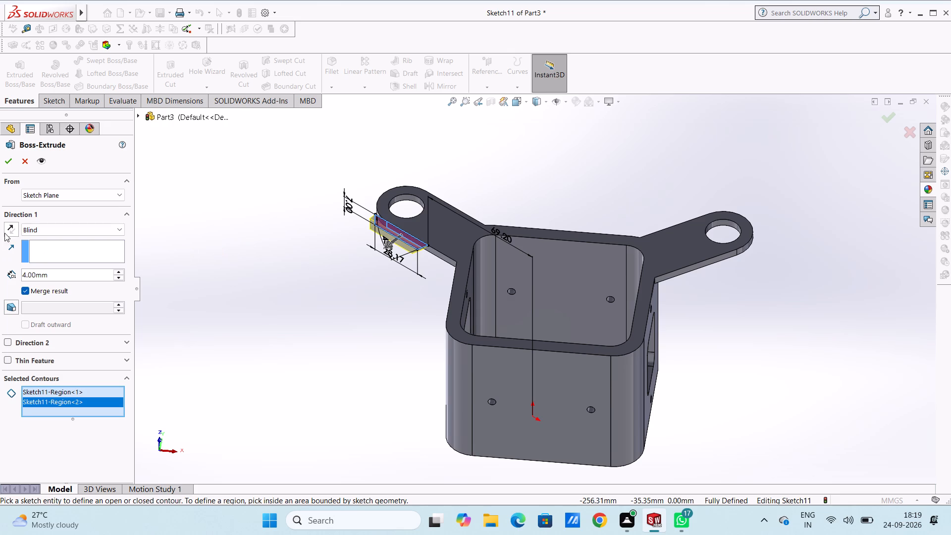
left_click(13, 232)
middle_click_drag(394, 153, 393, 178)
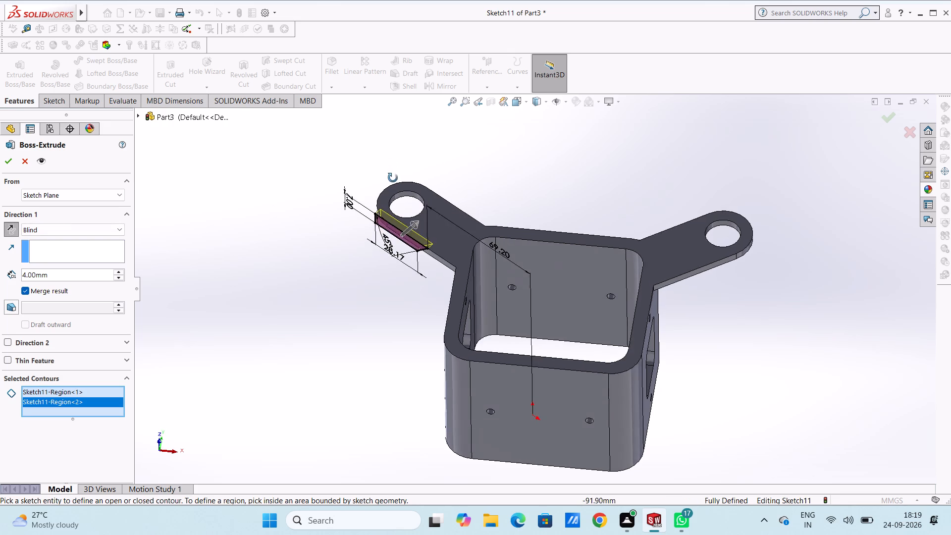
middle_click_drag(393, 178, 393, 270)
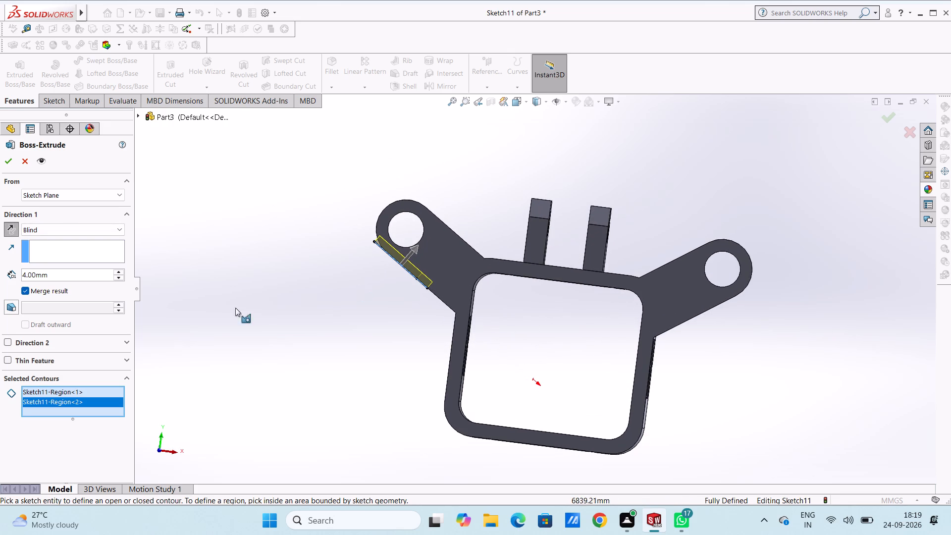
double_click(59, 276)
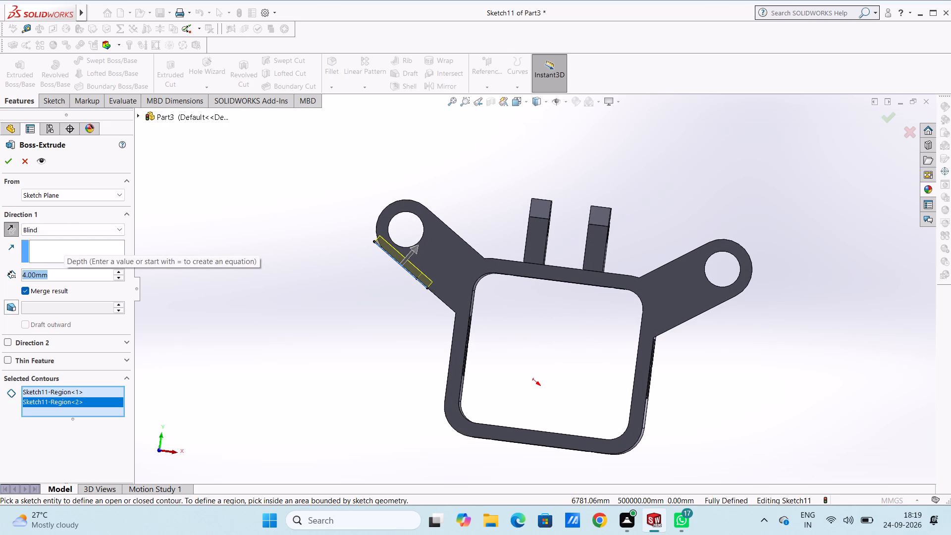
type("15")
key("Return")
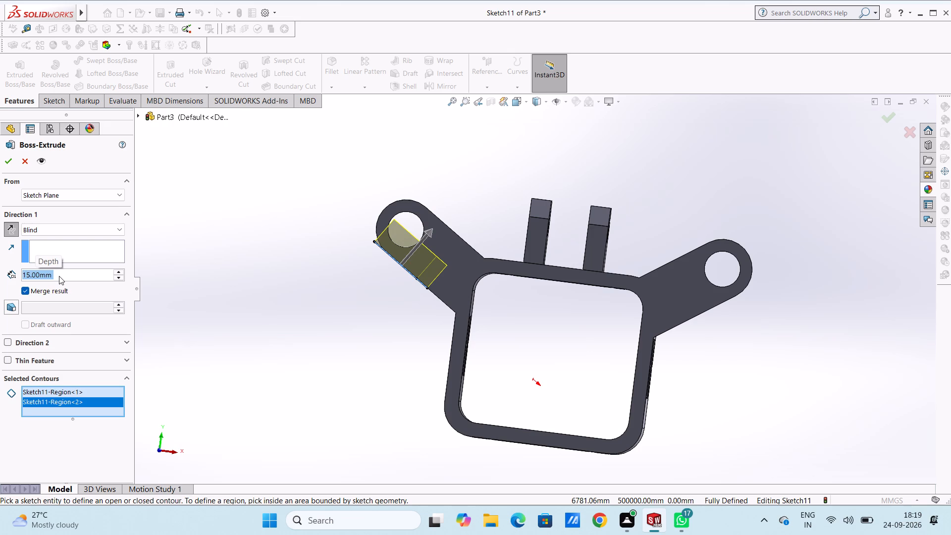
type("30")
key("Return")
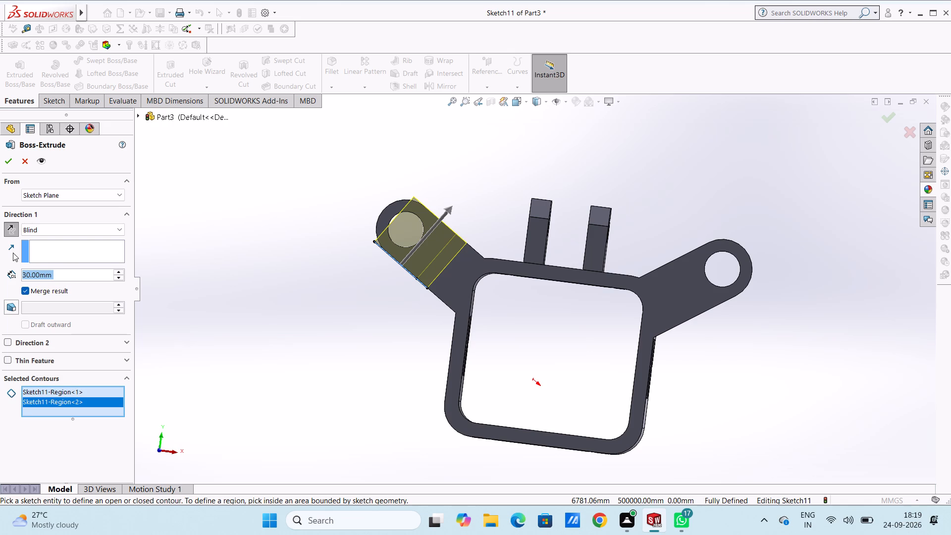
left_click(6, 159)
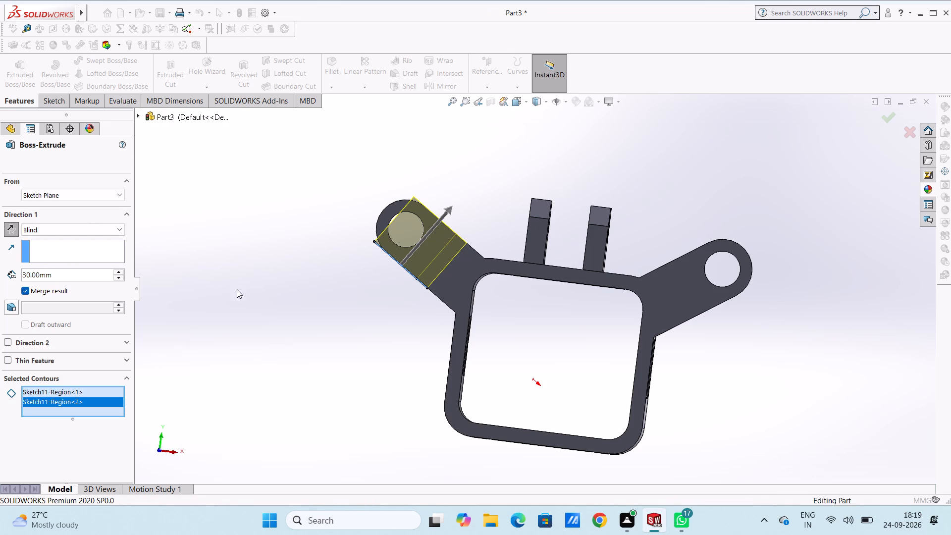
left_click(248, 294)
Sketch on the opposite arm's side face, drawing a 19 mm horizontal line outward from the block's upper corner along the arm's top edge.
middle_click_drag(268, 302, 295, 256)
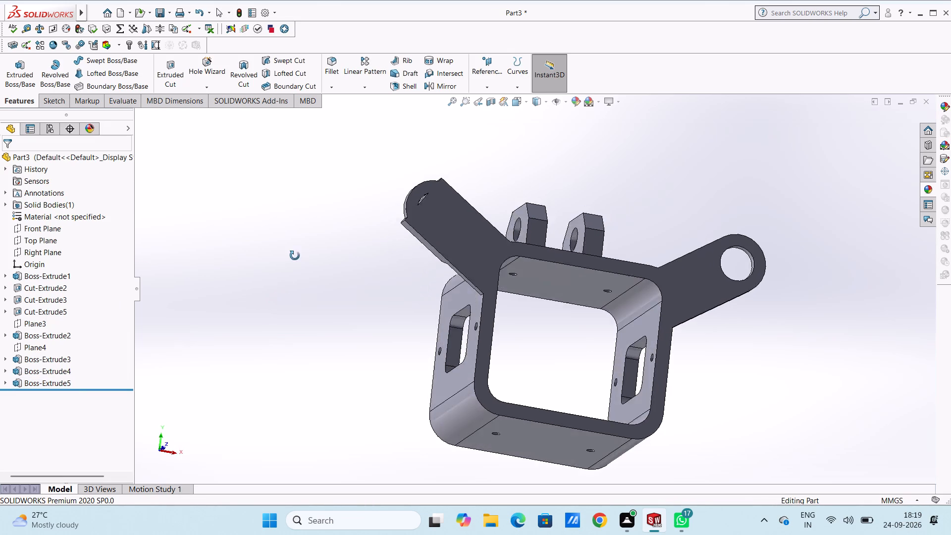
middle_click_drag(295, 256, 484, 411)
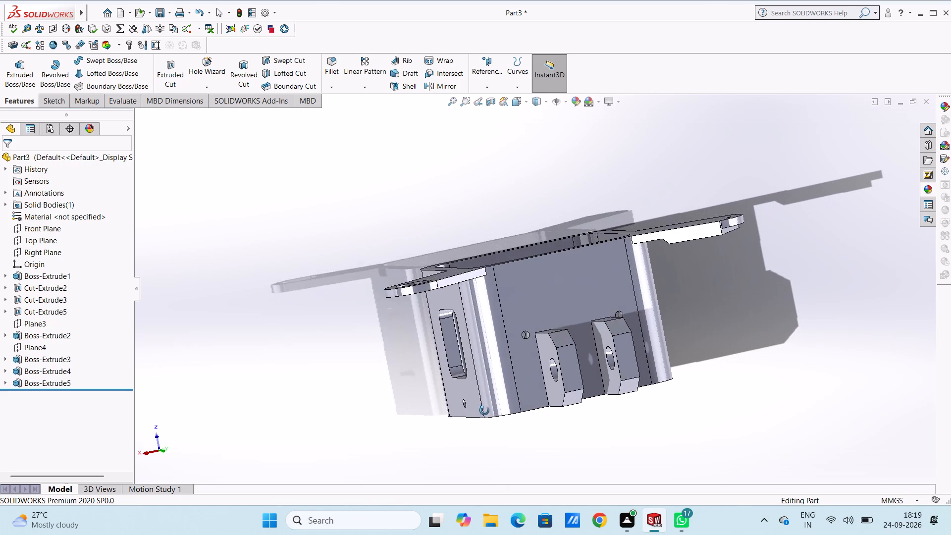
middle_click_drag(484, 411, 392, 445)
middle_click_drag(353, 363, 381, 421)
middle_click_drag(351, 398, 356, 422)
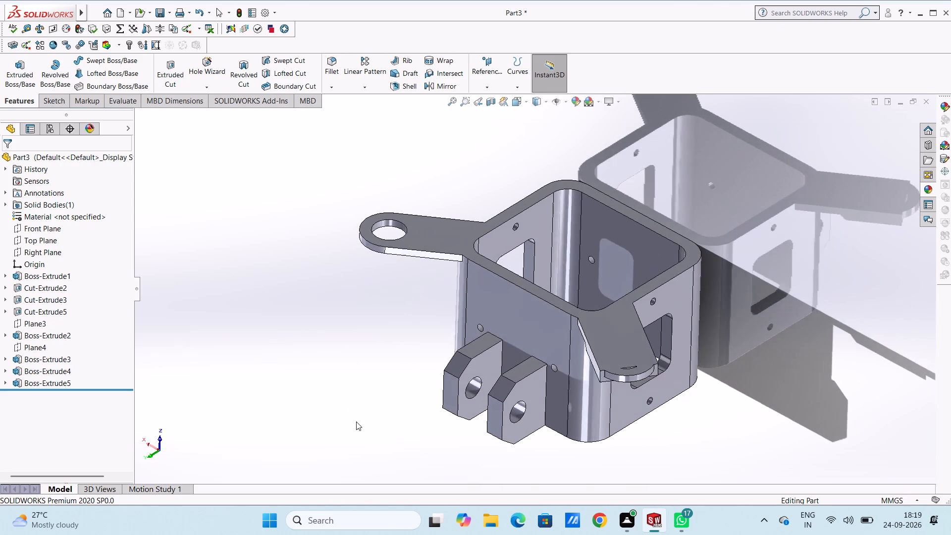
middle_click_drag(353, 398, 356, 410)
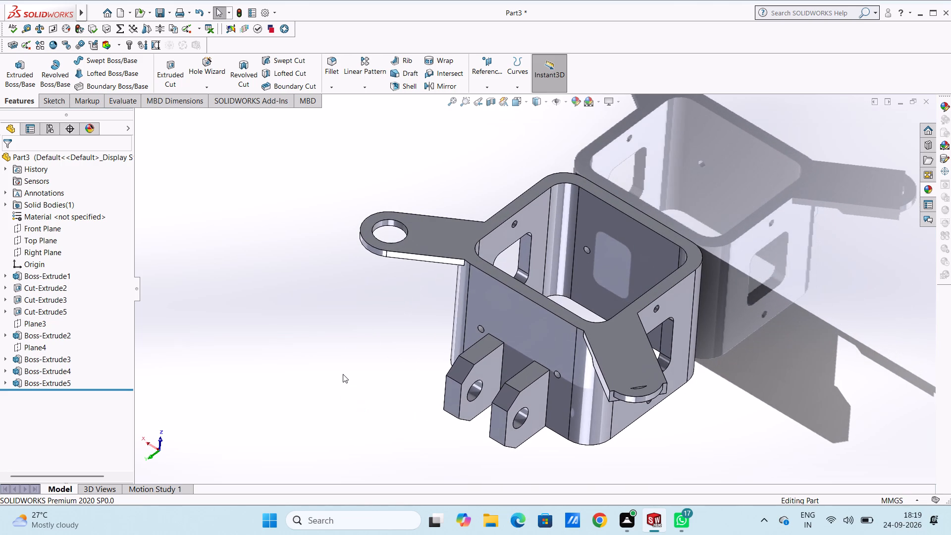
key("ctrl+6")
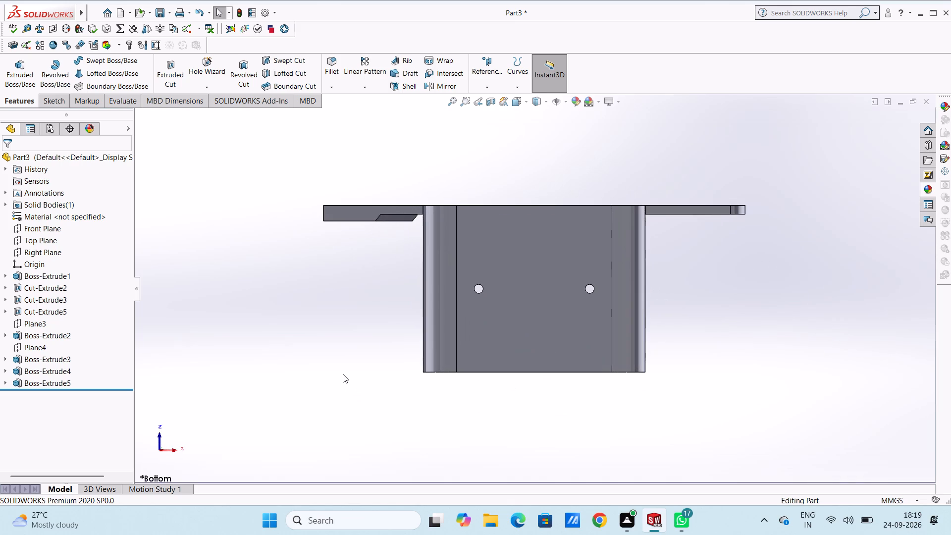
left_click(700, 208)
left_click(740, 180)
left_click(665, 166)
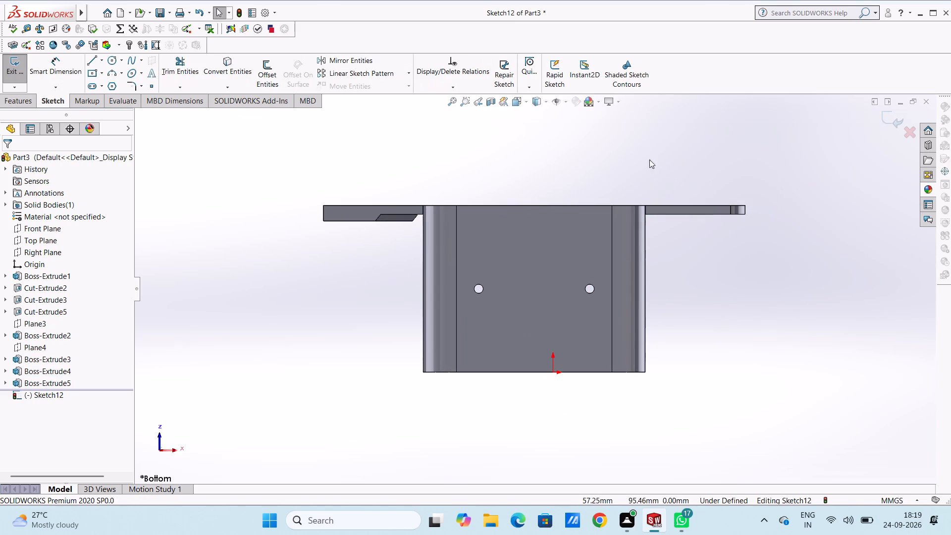
left_click(92, 63)
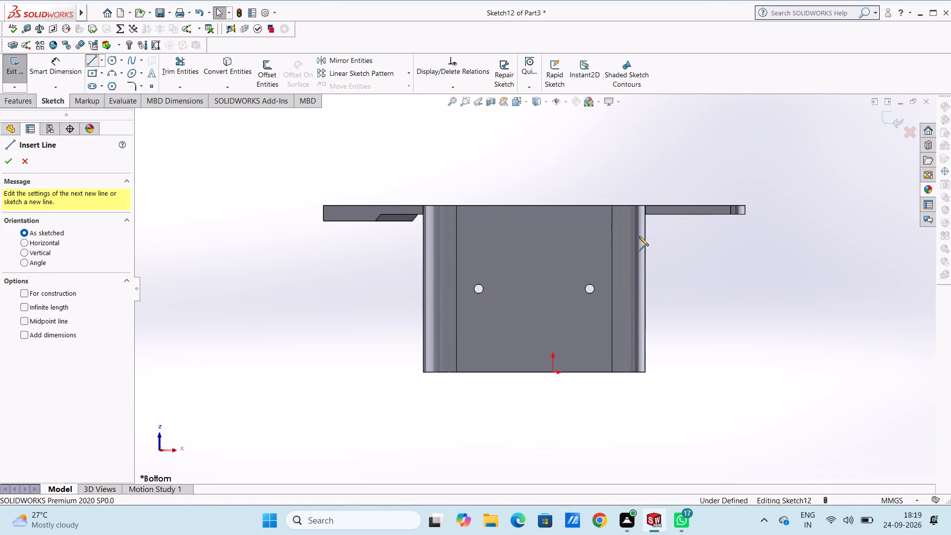
left_click(645, 205)
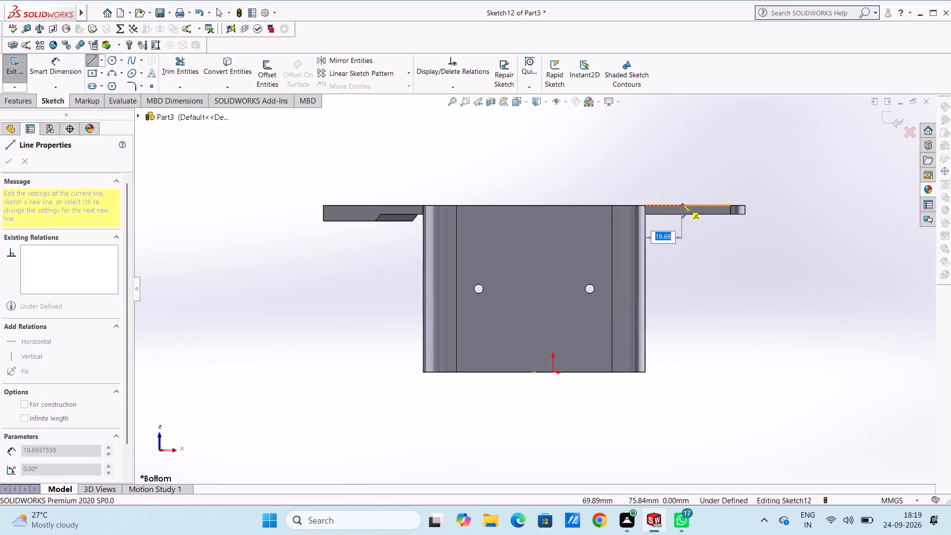
type("19")
key("Return")
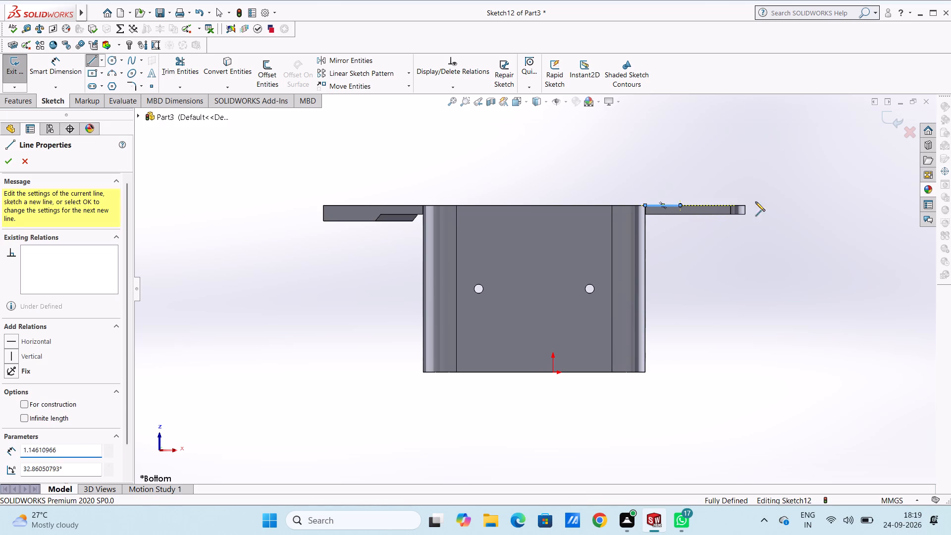
Continue the 19 mm line with a horizontal line about 65 mm long extending past the arm's outer end.
left_click(799, 205)
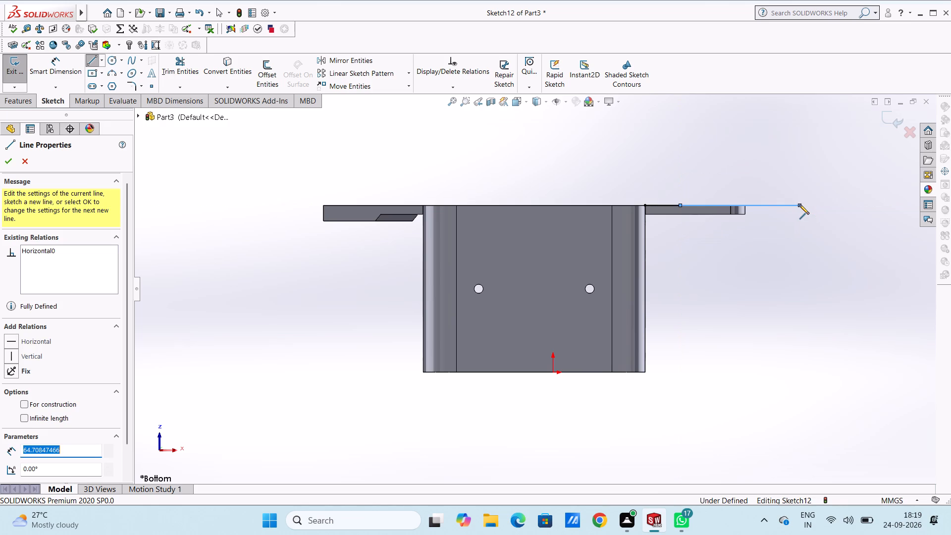
key("Escape")
key("Escape")
key("Escape")
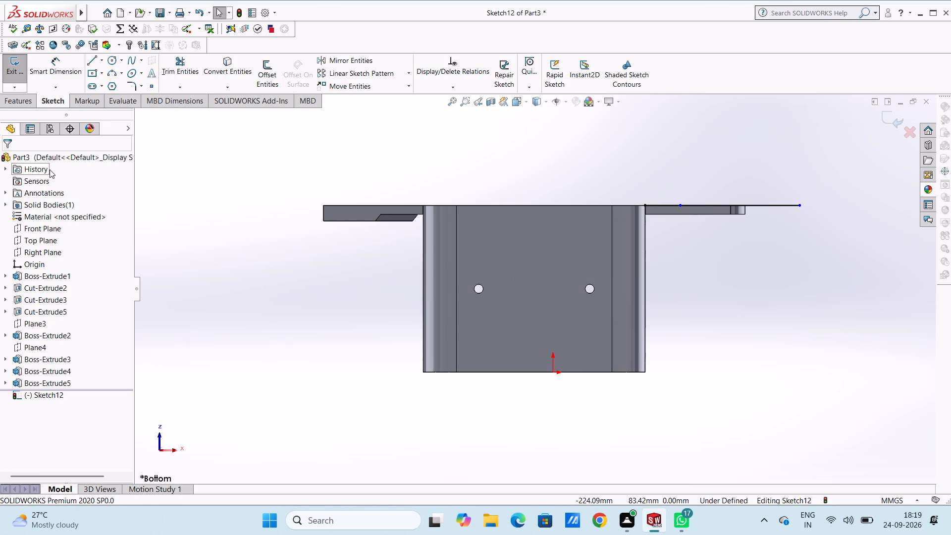
Draw a line about 51 mm long slanting down and outward from the point where the two horizontal lines meet.
left_click(90, 61)
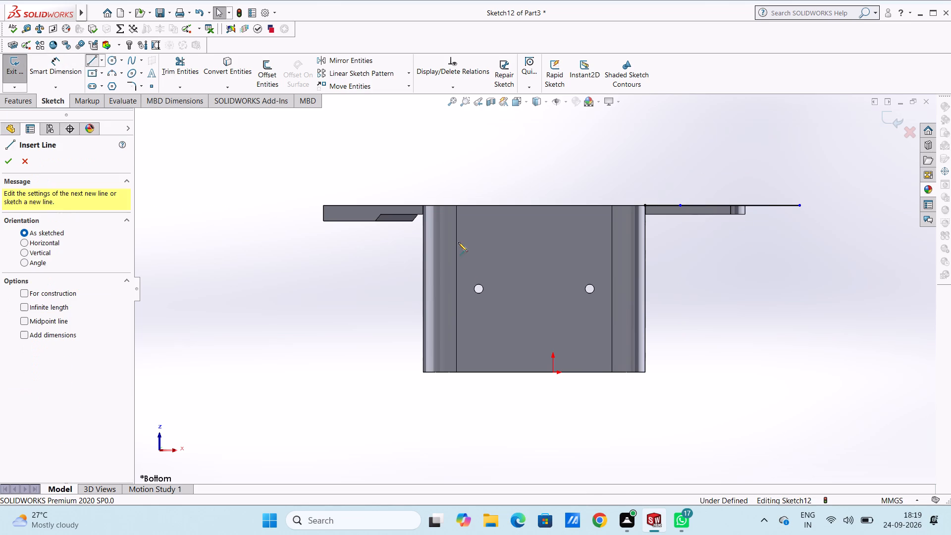
left_click(681, 206)
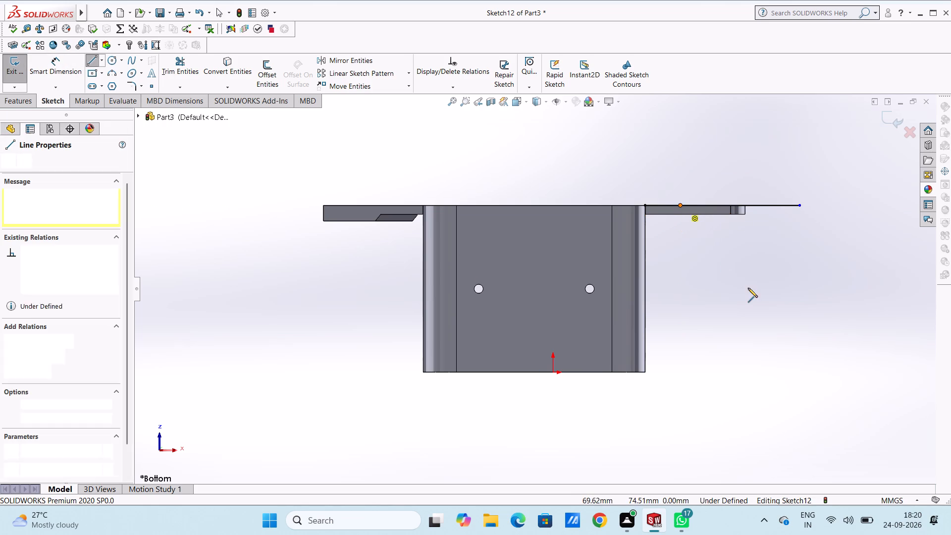
left_click(748, 285)
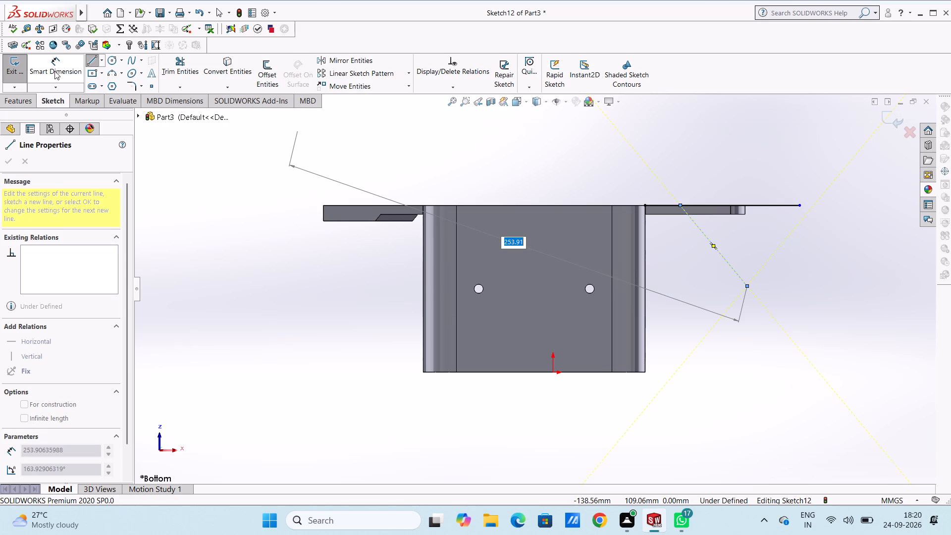
Dimension the angle between the long horizontal line and the slanted line at 45°.
left_click(55, 68)
left_click(773, 204)
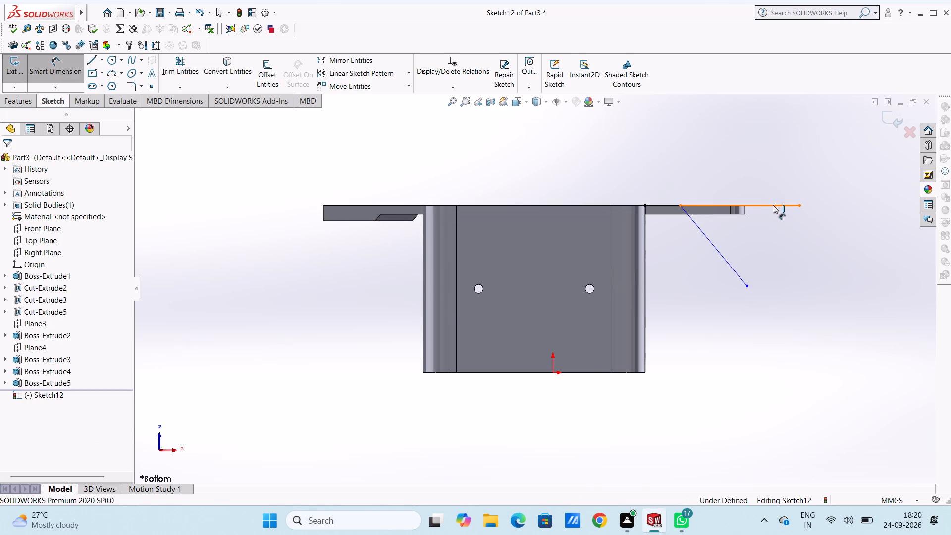
left_click(724, 260)
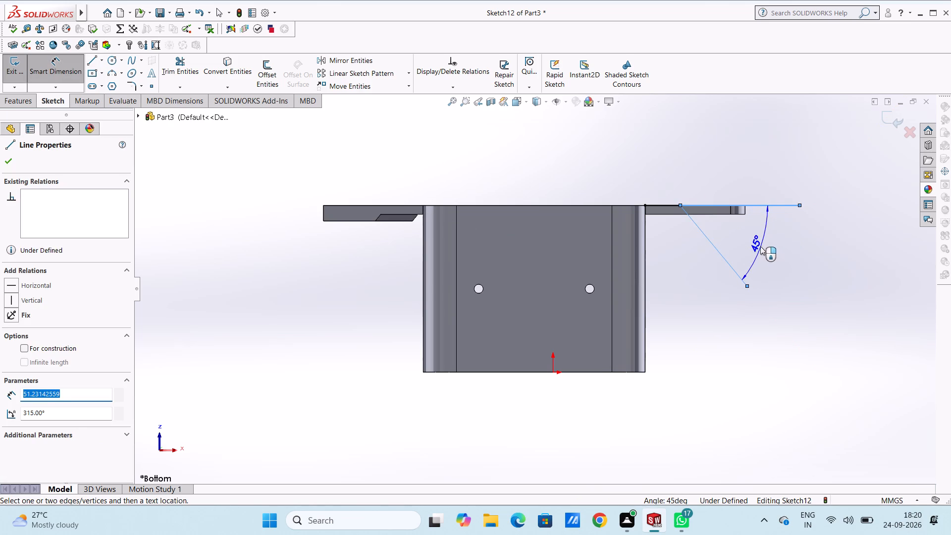
left_click(740, 241)
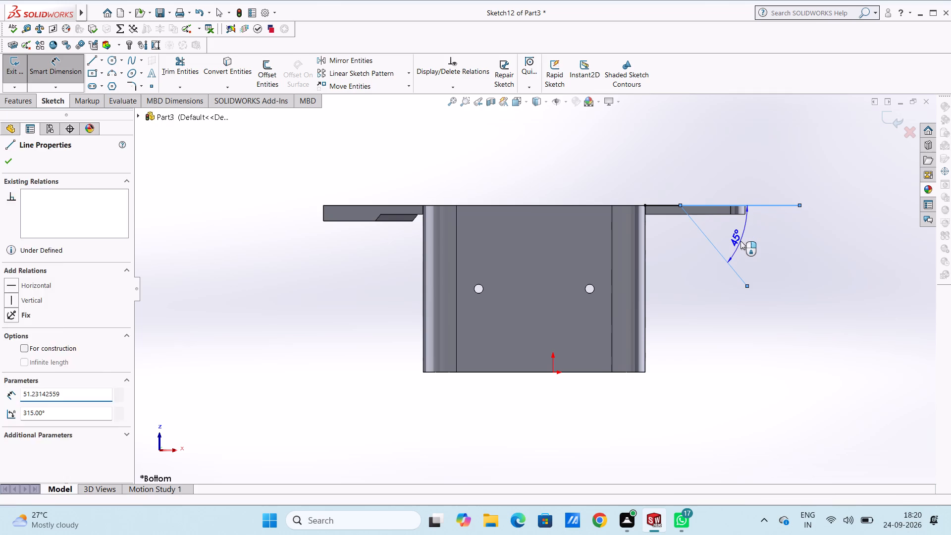
left_click(699, 226)
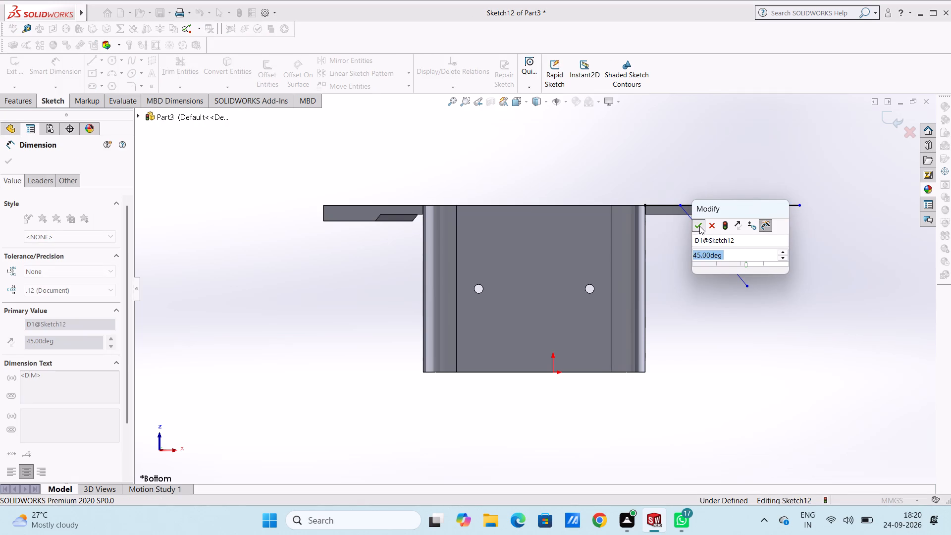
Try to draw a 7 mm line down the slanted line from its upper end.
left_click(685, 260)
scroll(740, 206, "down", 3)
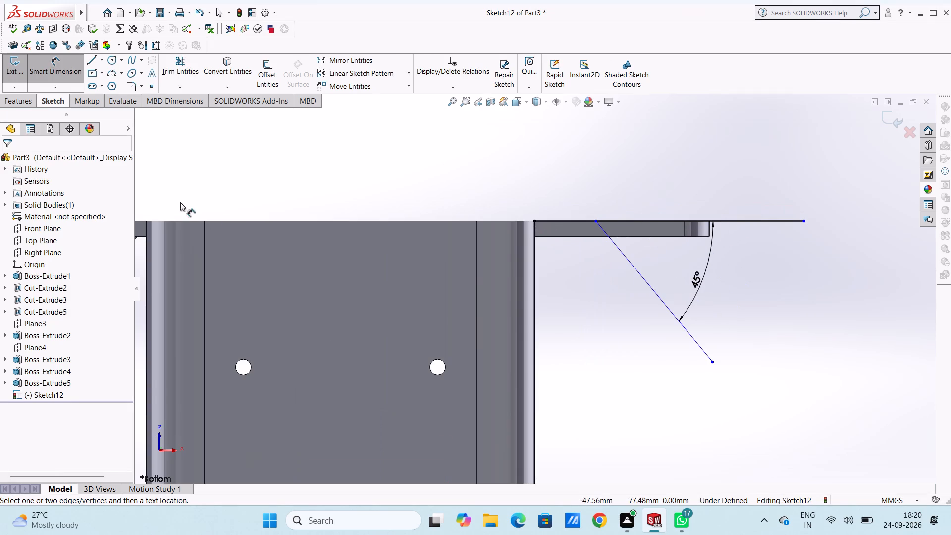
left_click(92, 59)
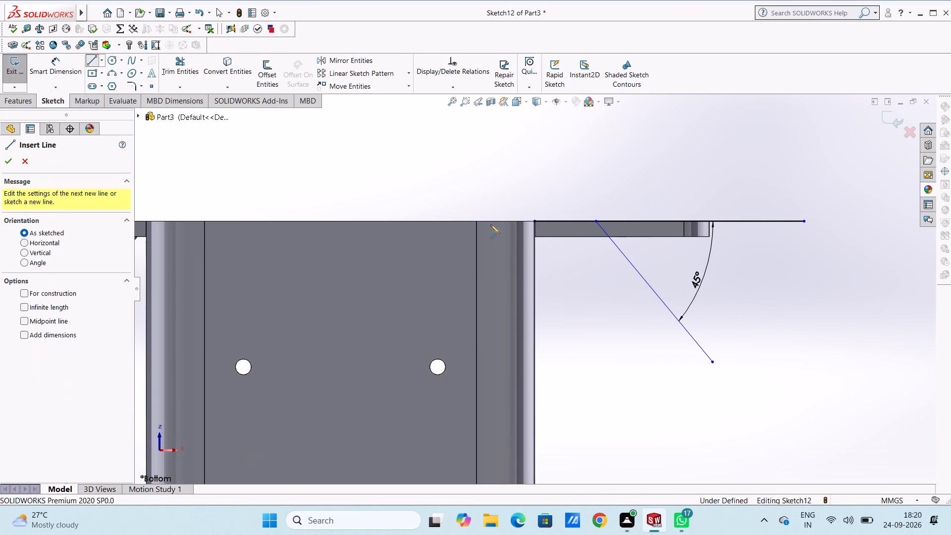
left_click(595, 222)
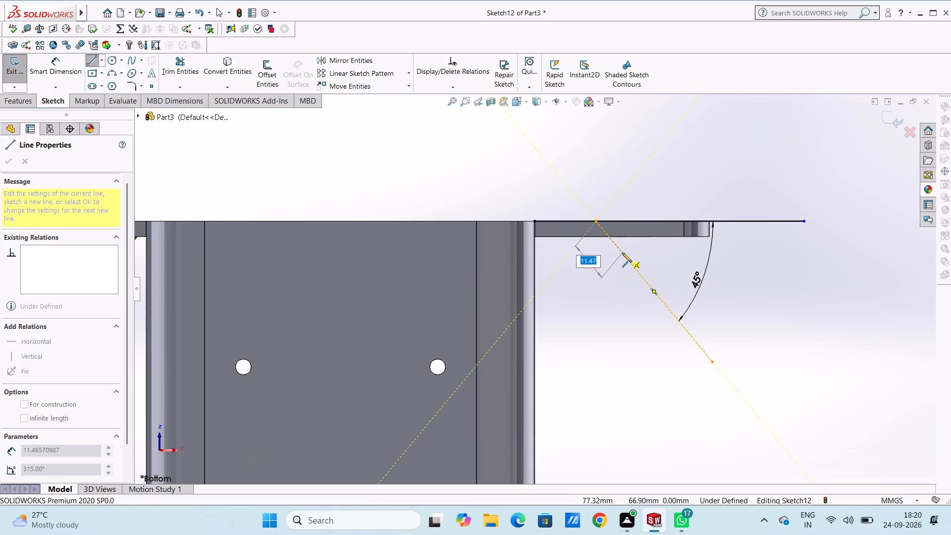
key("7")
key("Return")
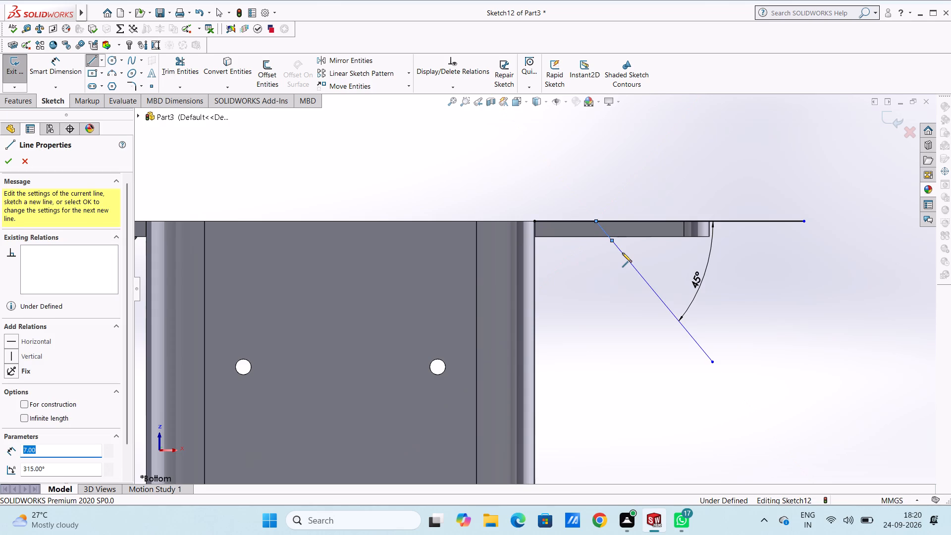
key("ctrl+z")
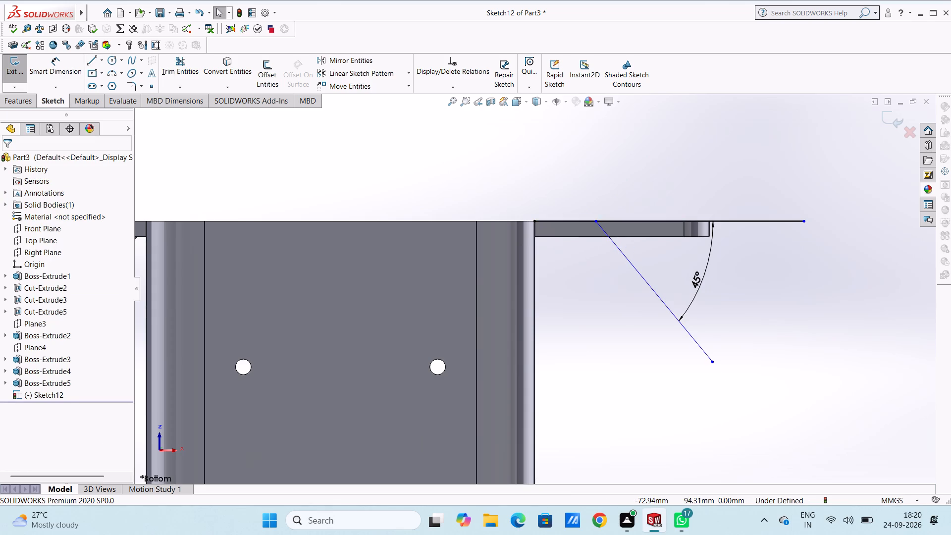
Draw a 7 mm vertical helper line down from the arm's top edge, just inboard of the slanted line's upper end.
left_click(90, 59)
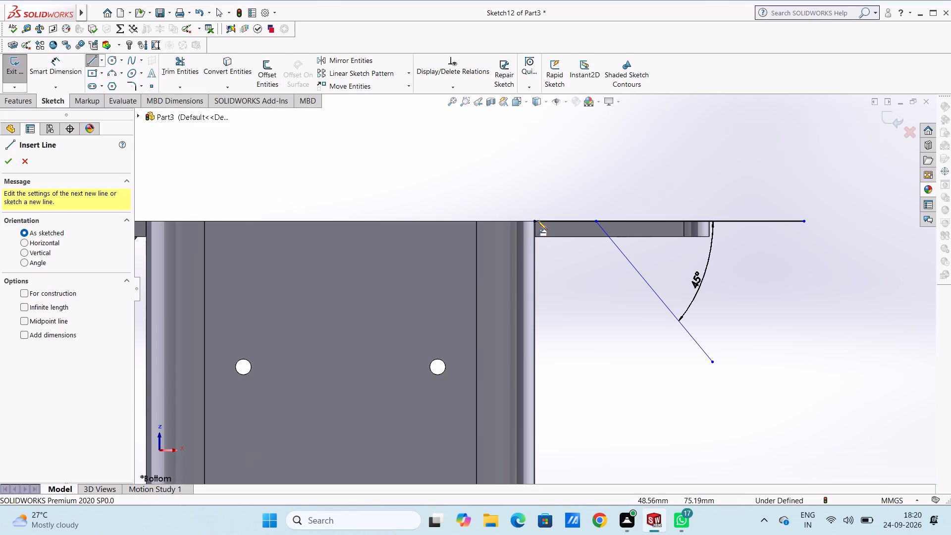
left_click(583, 221)
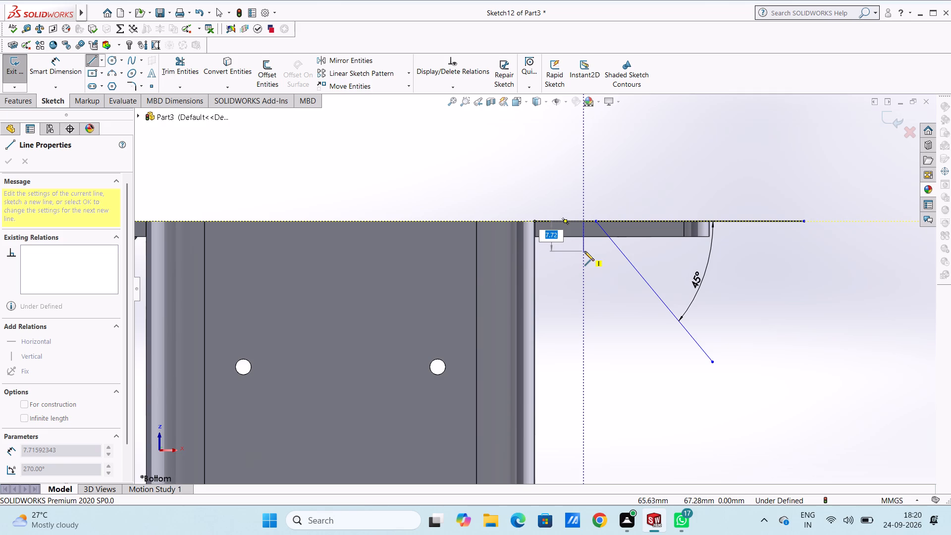
key("7")
key("Return")
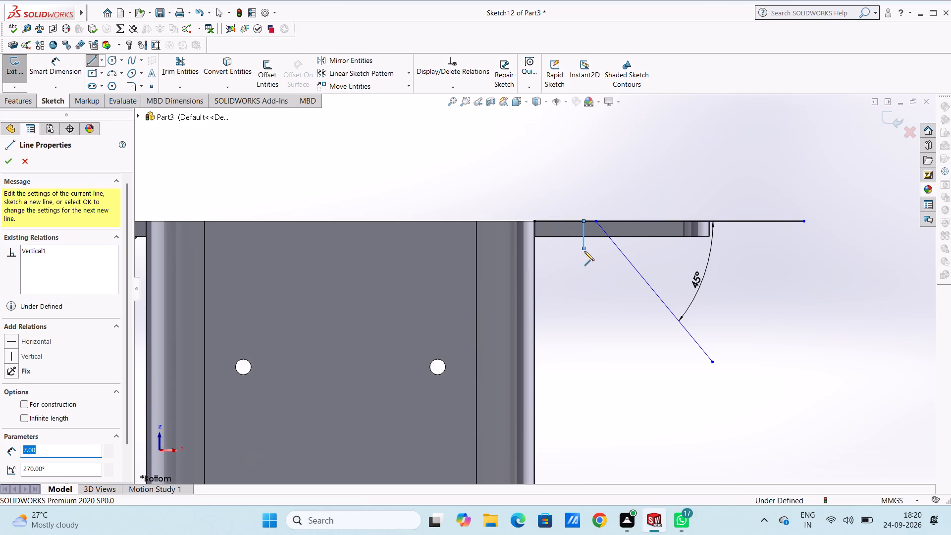
key("Escape")
key("Escape")
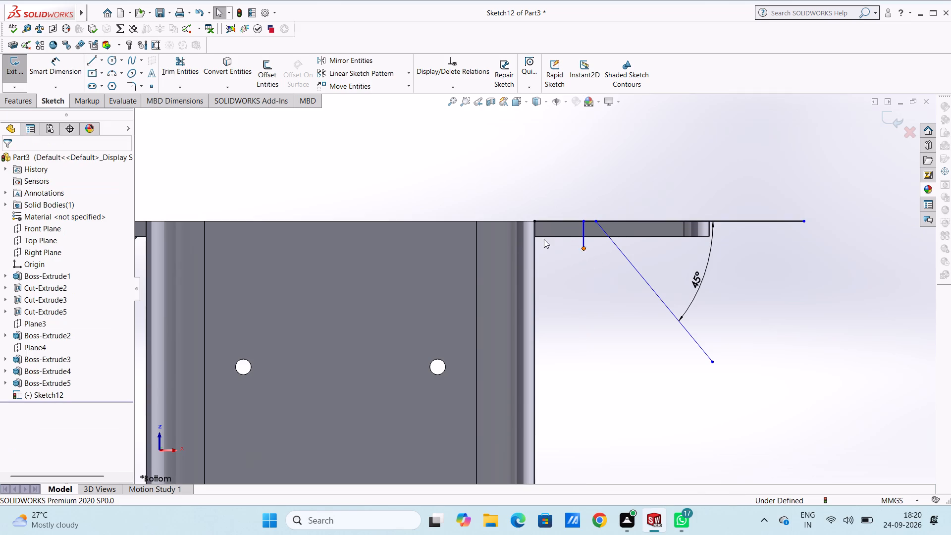
From the slanted line's upper end, draw a line about 9.9 mm along it, a horizontal line about 28 mm outward, and a 7 mm vertical to the top line.
left_click(89, 60)
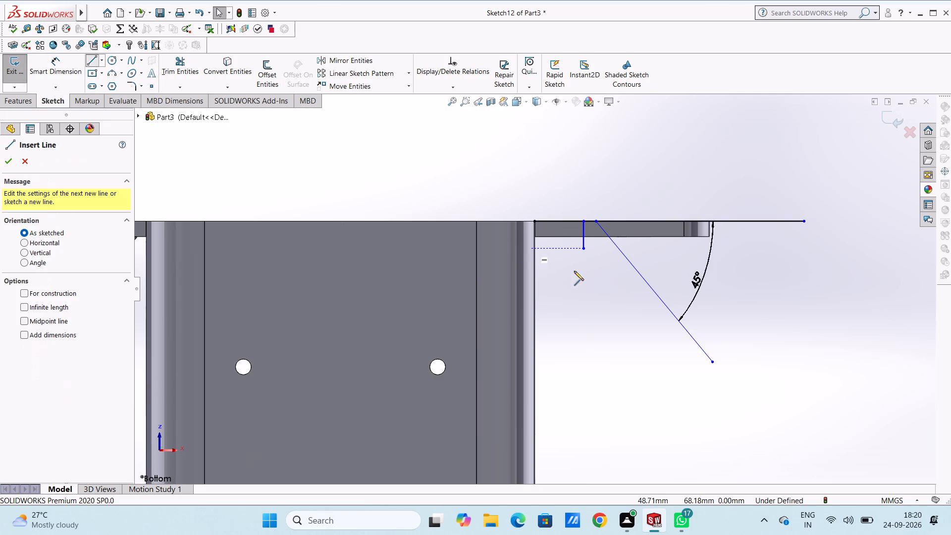
left_click(596, 221)
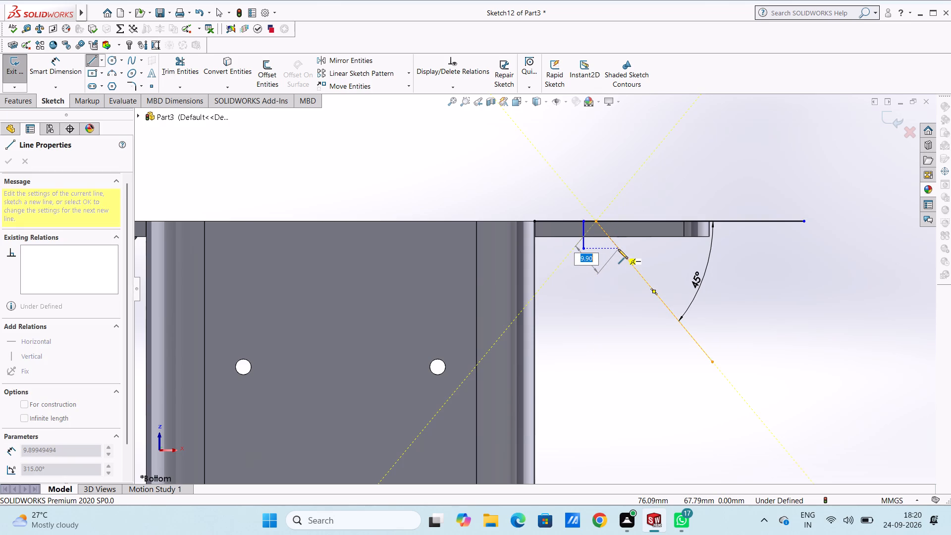
left_click(618, 249)
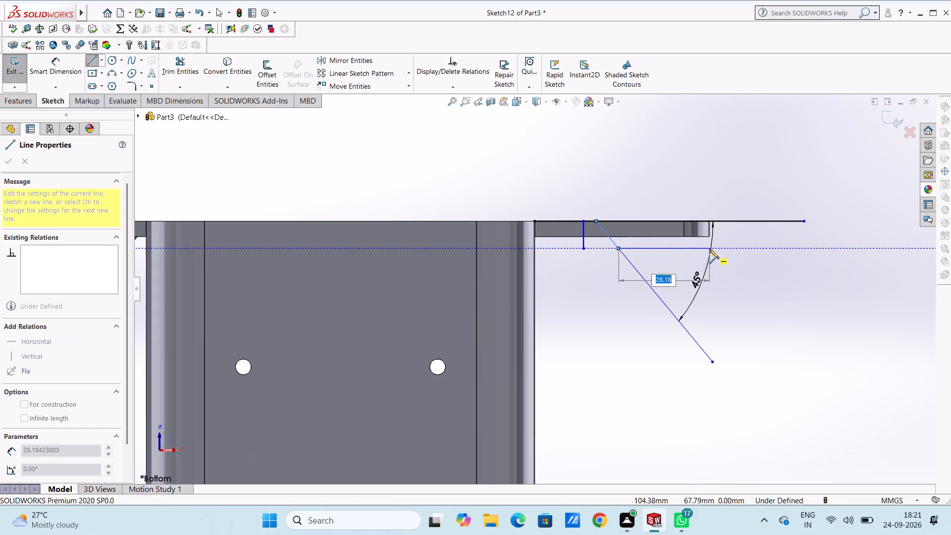
left_click(709, 249)
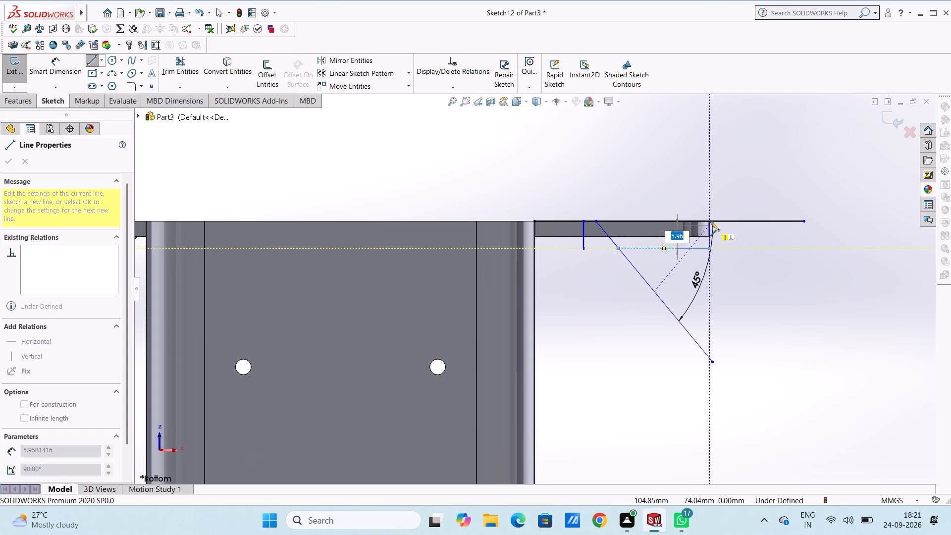
left_click(710, 220)
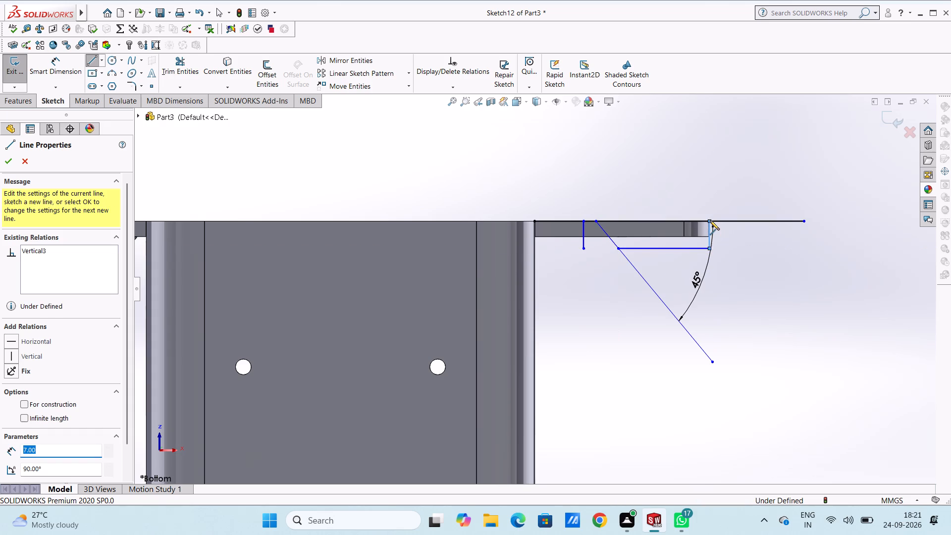
key("Escape")
key("Escape")
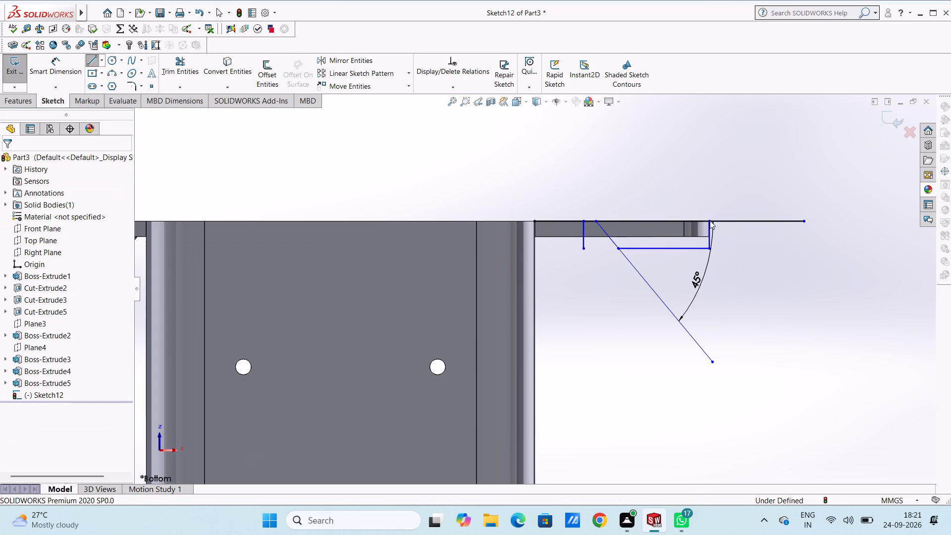
key("Escape")
Trim the horizontal line on both sides of the profile, the 7 mm helper line and the slanted line's lower part, leaving a closed profile.
left_click(172, 64)
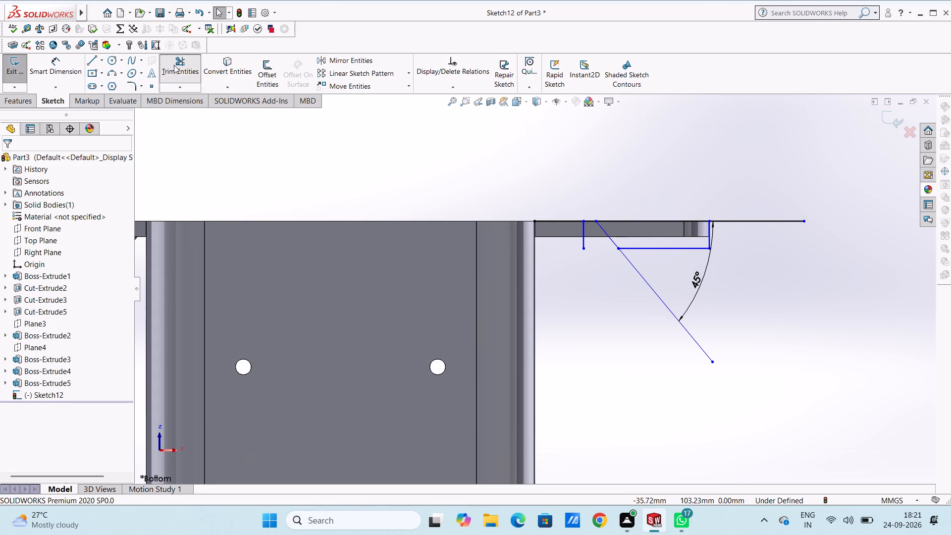
left_click(574, 220)
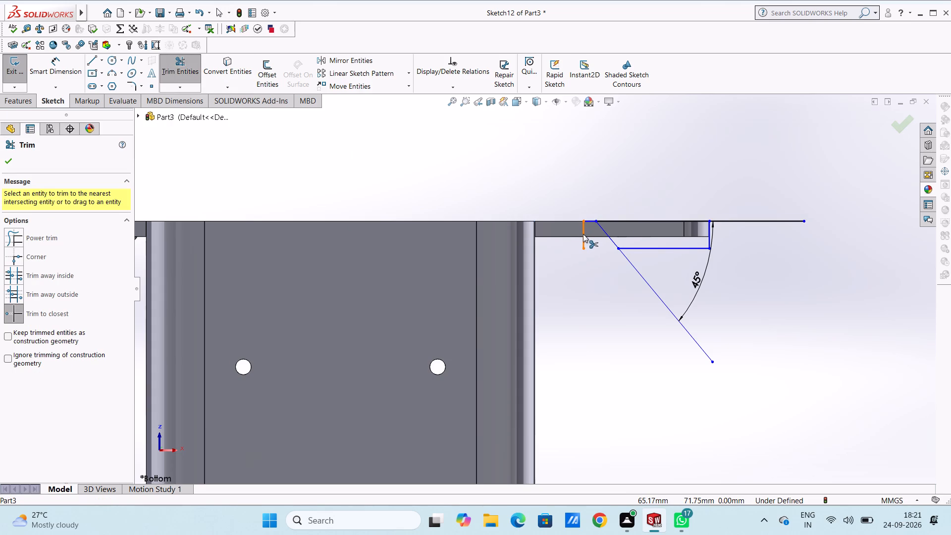
left_click(583, 244)
left_click(588, 220)
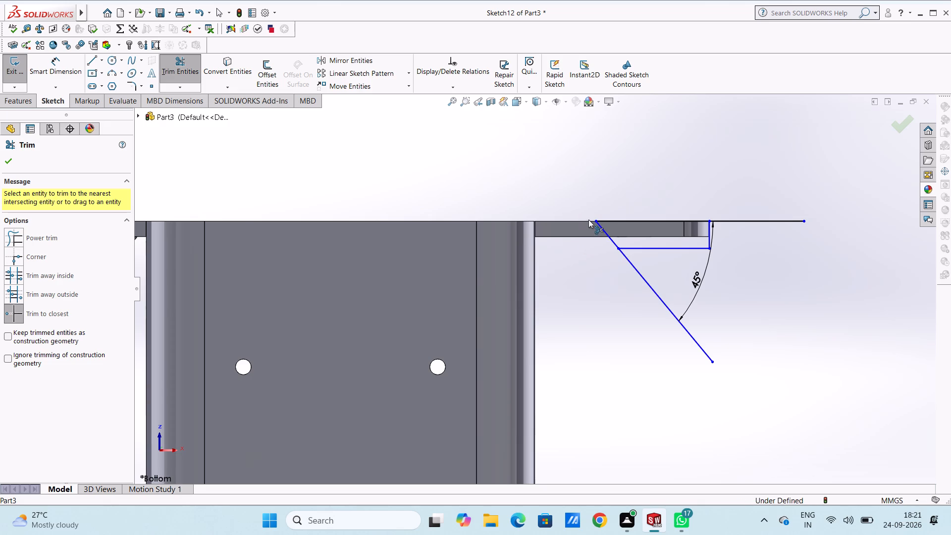
left_click(723, 221)
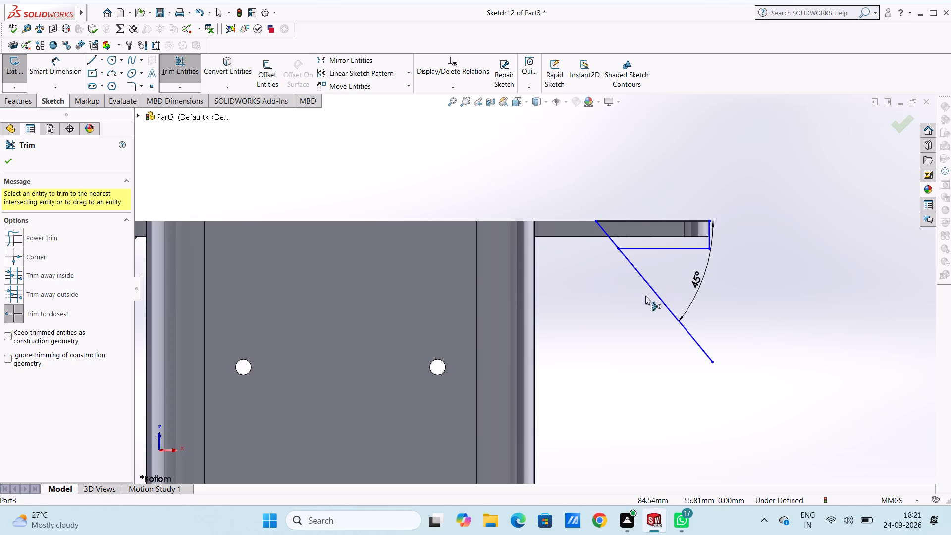
left_click(653, 288)
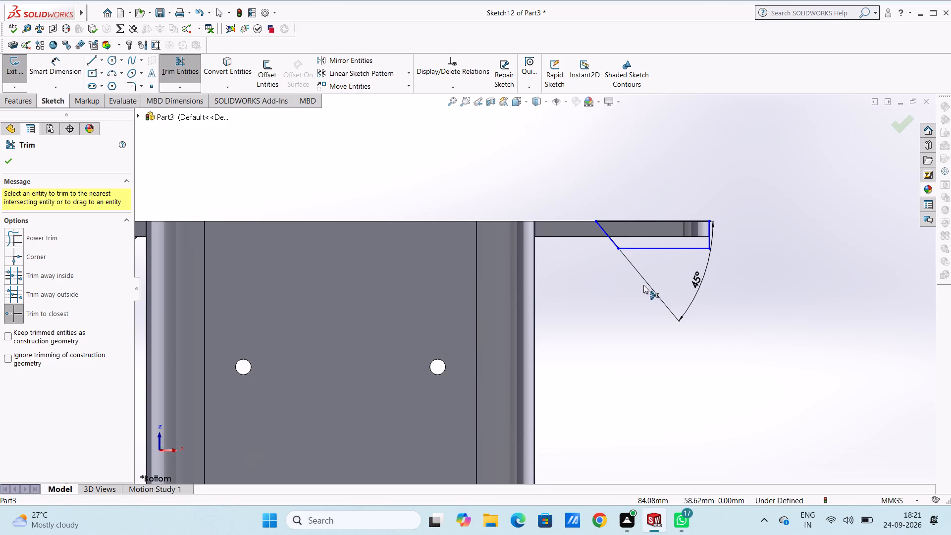
key("Escape")
key("Escape")
key("Escape")
Dimension the vertical height of the profile's slanted side at 7 mm.
left_click(63, 69)
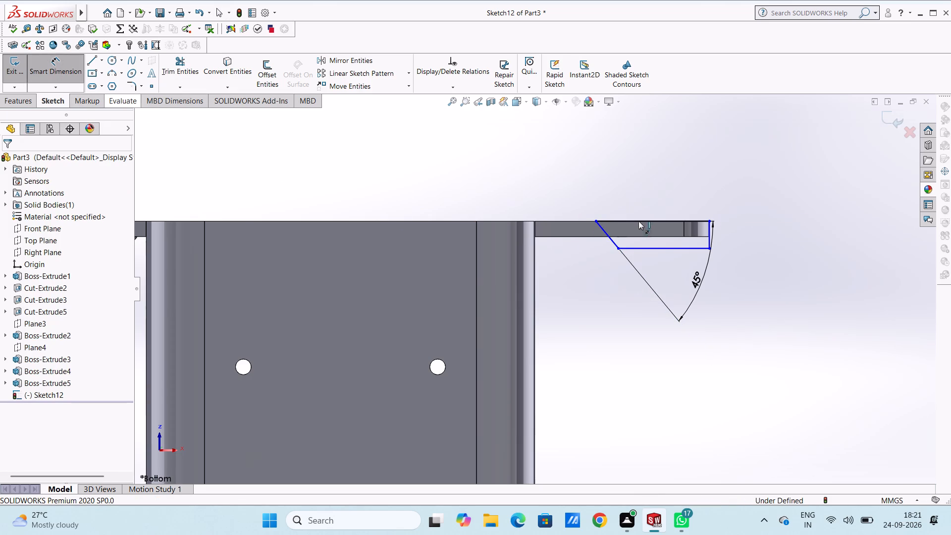
left_click(606, 232)
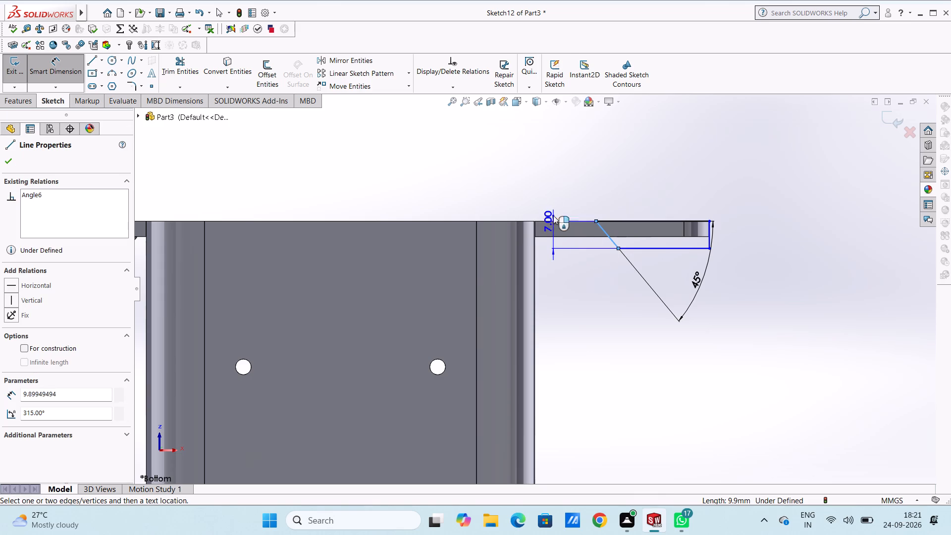
left_click(550, 246)
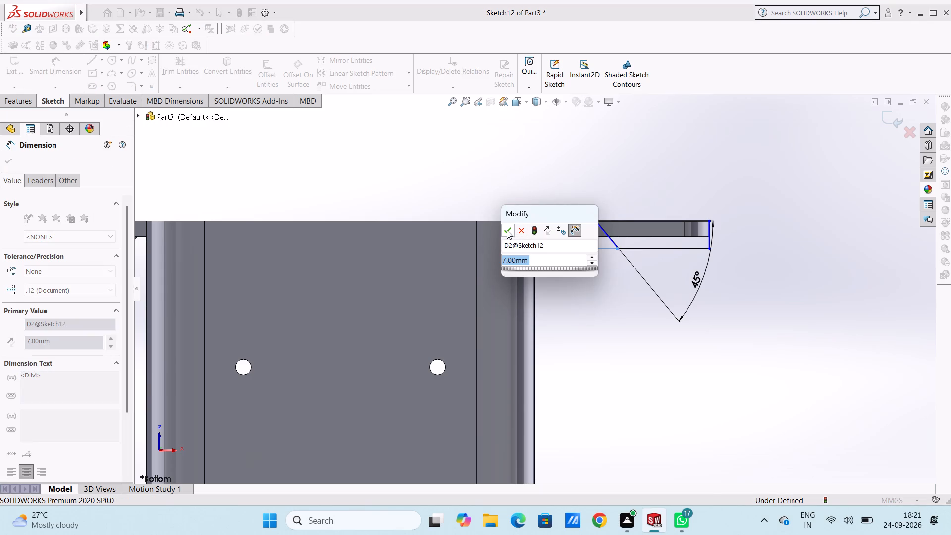
left_click(507, 230)
left_click(543, 167)
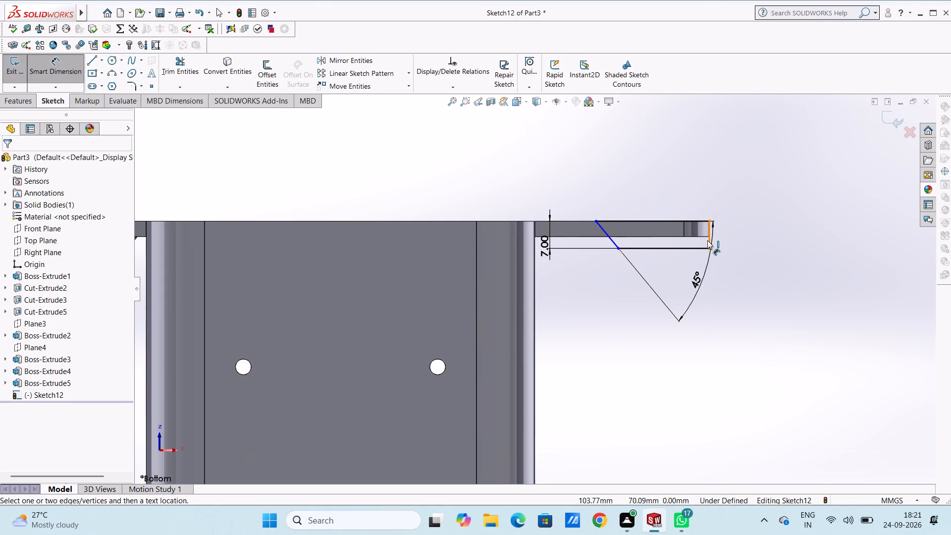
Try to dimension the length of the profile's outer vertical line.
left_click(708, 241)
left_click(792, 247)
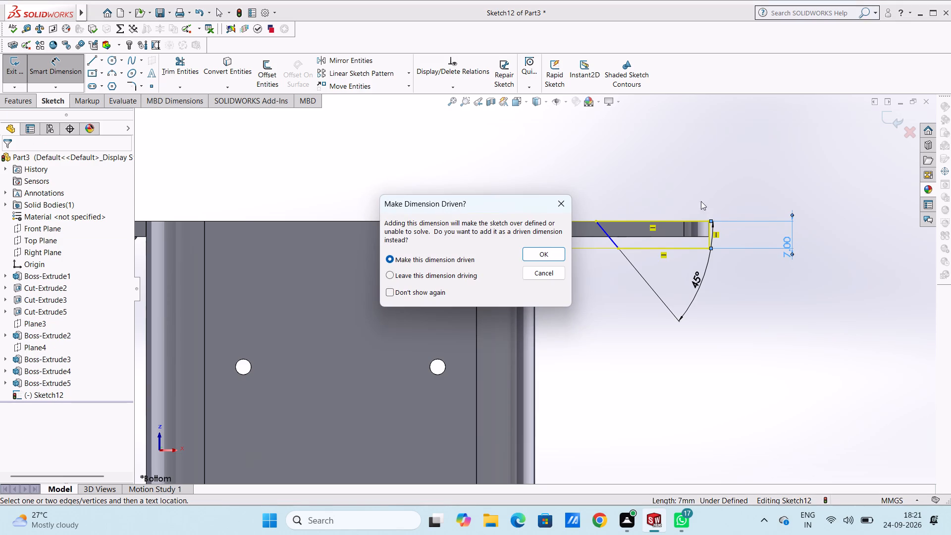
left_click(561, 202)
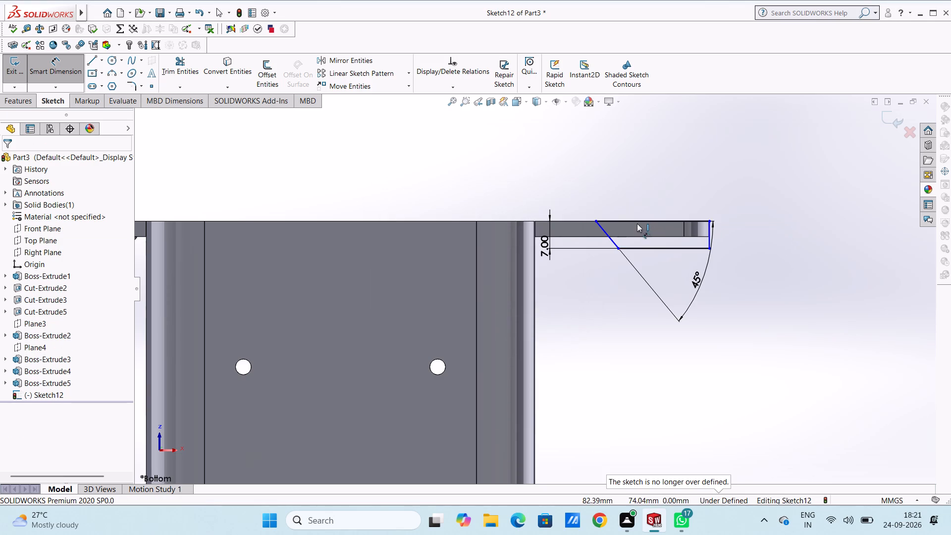
Dimension the length of the profile's upper horizontal line, keeping its drawn size.
left_click(635, 221)
left_click(636, 161)
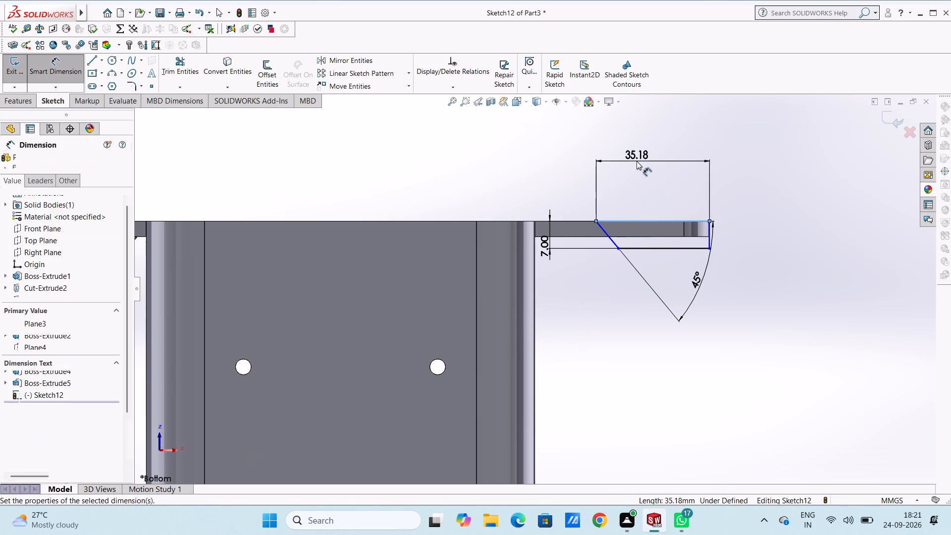
left_click(596, 146)
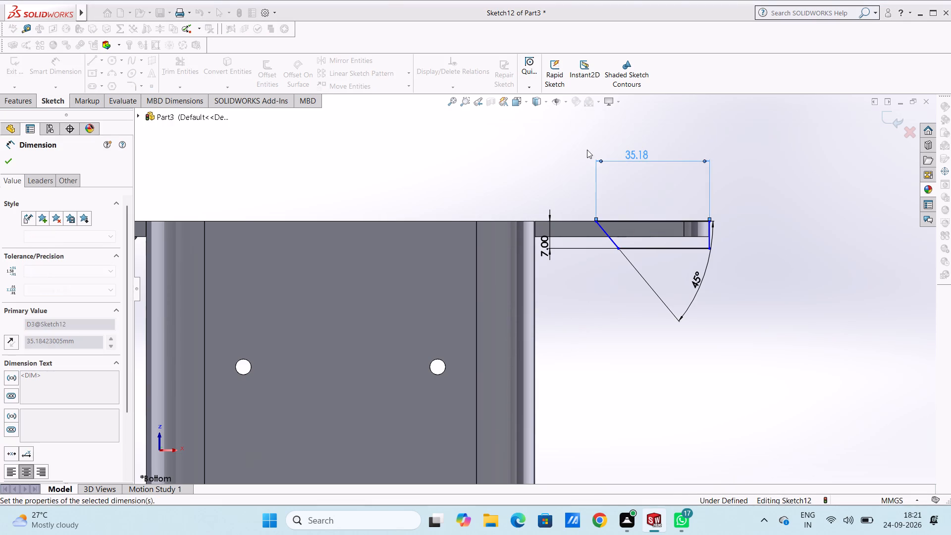
left_click(582, 148)
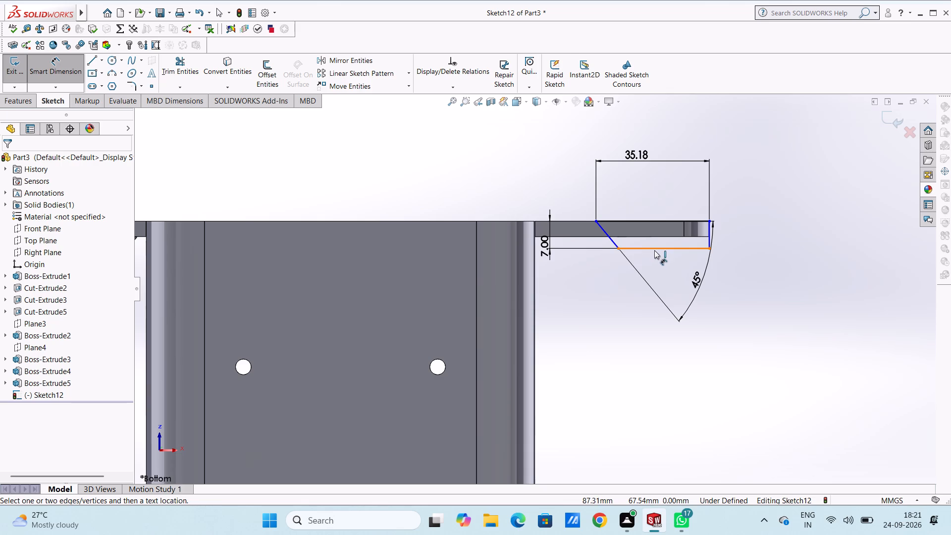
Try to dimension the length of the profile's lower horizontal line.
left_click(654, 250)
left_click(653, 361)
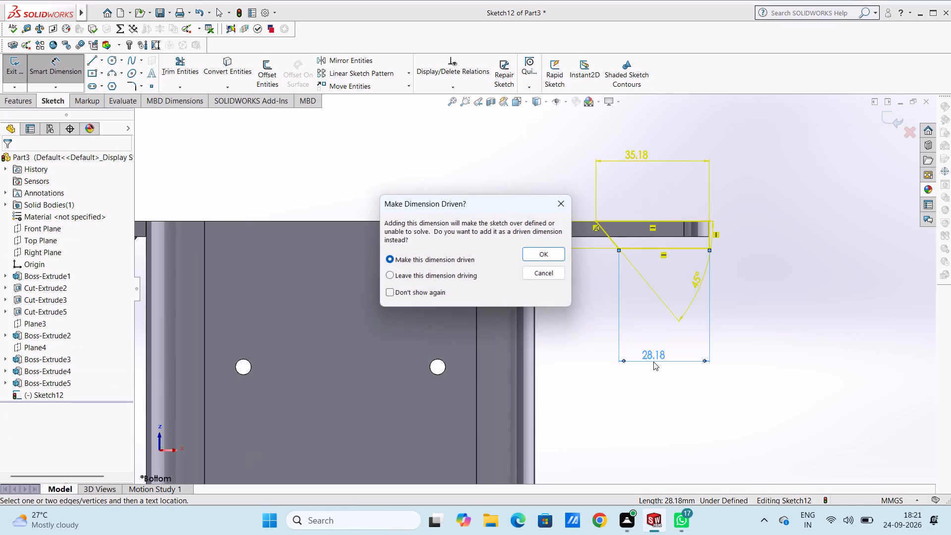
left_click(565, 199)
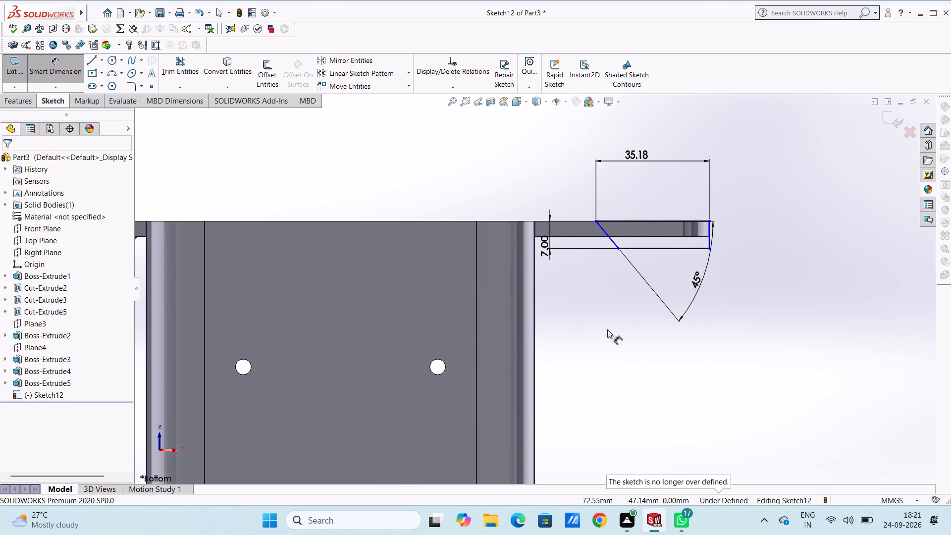
Dimension the horizontal distance from the centre of the block's bottom edge to the slanted side's upper end, keeping its drawn size.
scroll(607, 329, "up", 4)
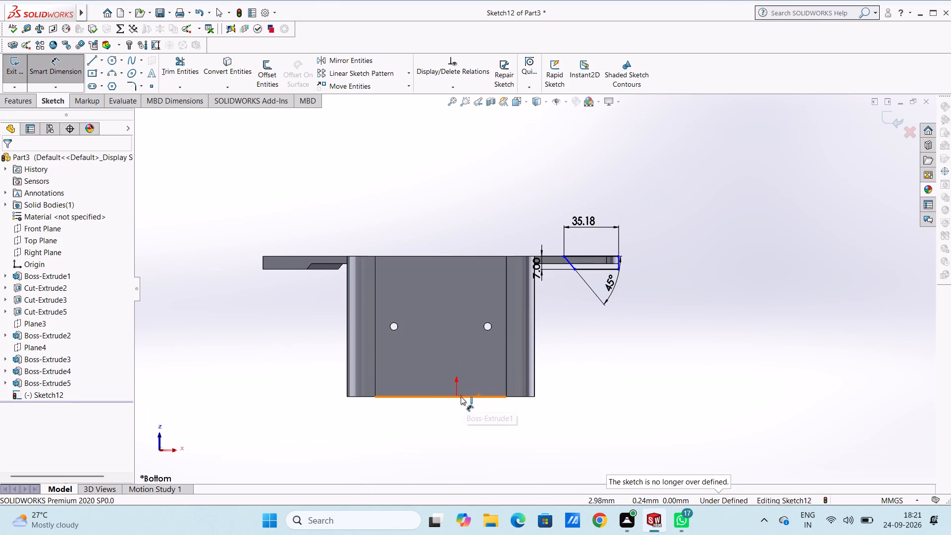
left_click(440, 396)
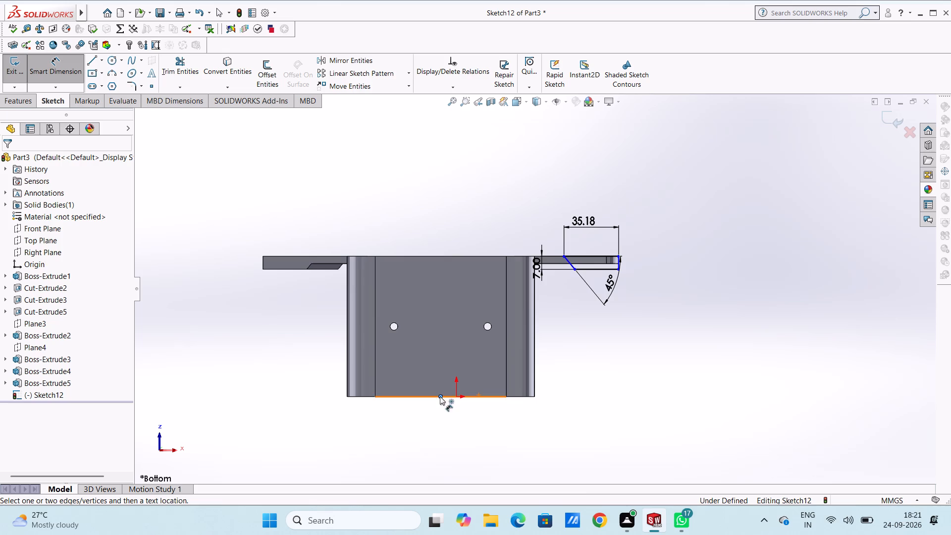
left_click(563, 257)
left_click(532, 166)
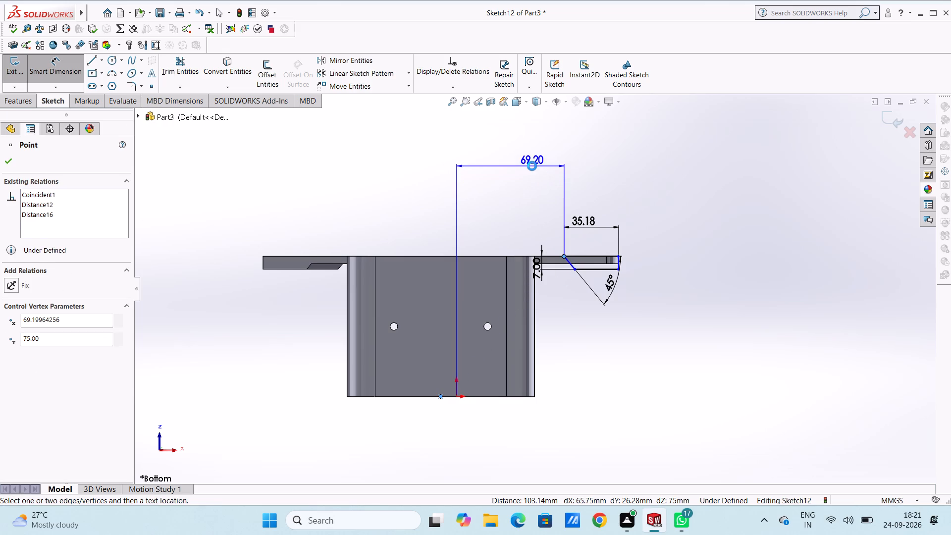
left_click(491, 150)
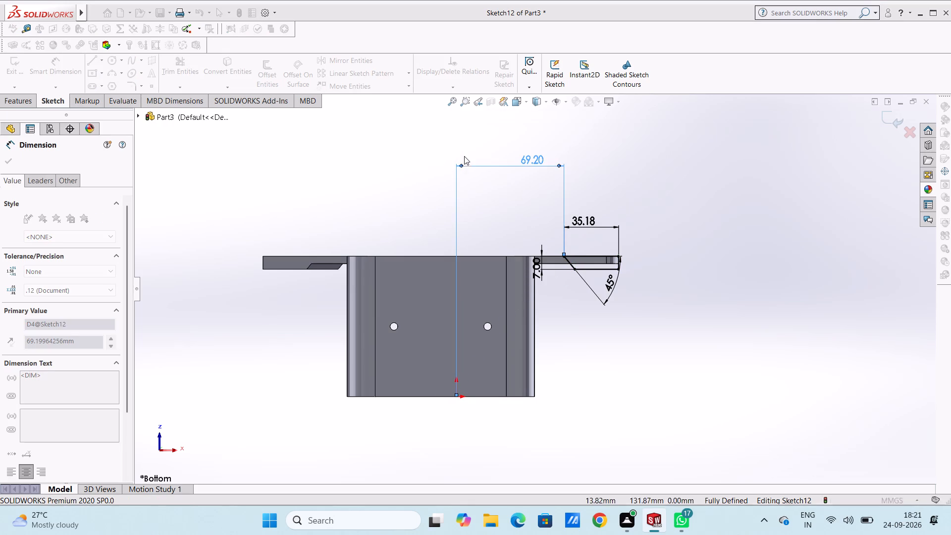
Extrude both regions of the 45° profile sketch at the ringed arm 30 mm blind in the reversed direction, across the arm, merging the result.
left_click(458, 155)
key("Escape")
key("Escape")
middle_click_drag(459, 164, 434, 274)
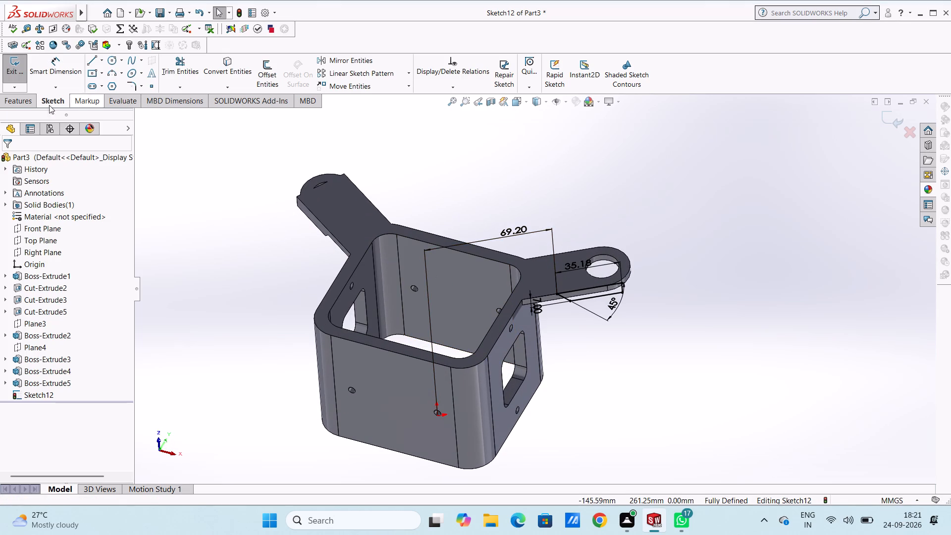
left_click(25, 102)
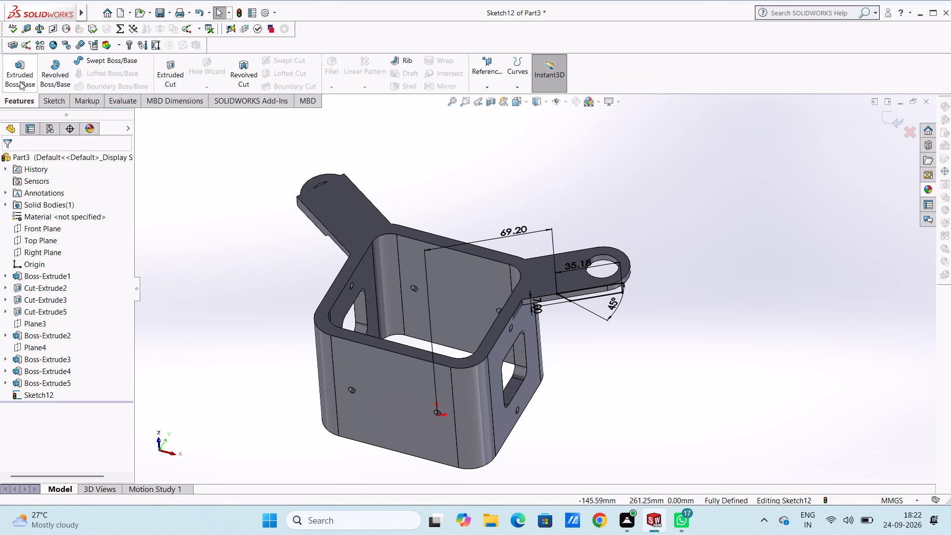
left_click(19, 75)
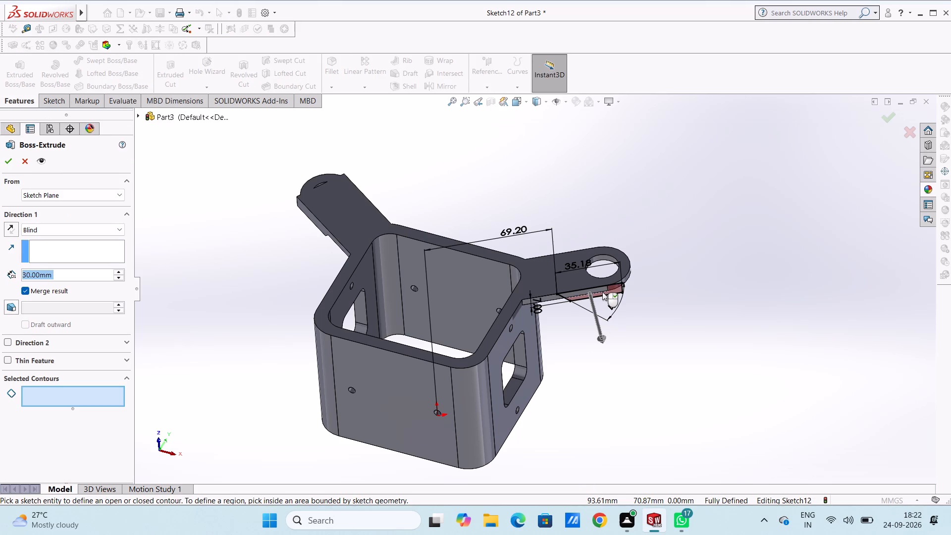
left_click(602, 292)
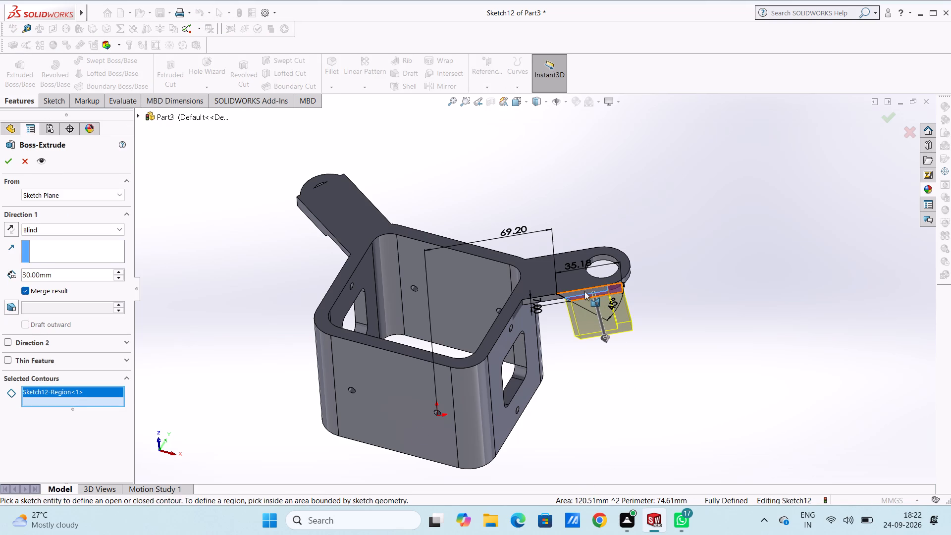
left_click(584, 293)
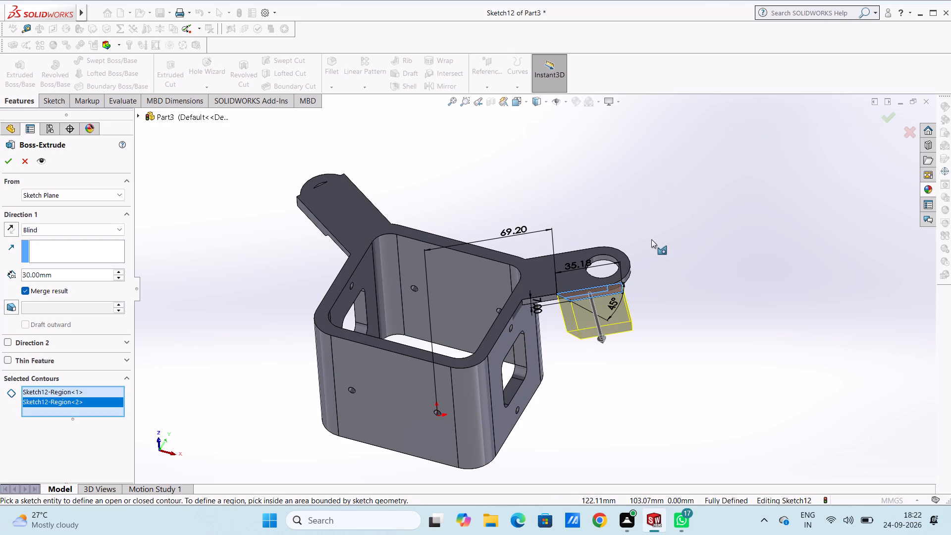
middle_click_drag(651, 239, 626, 274)
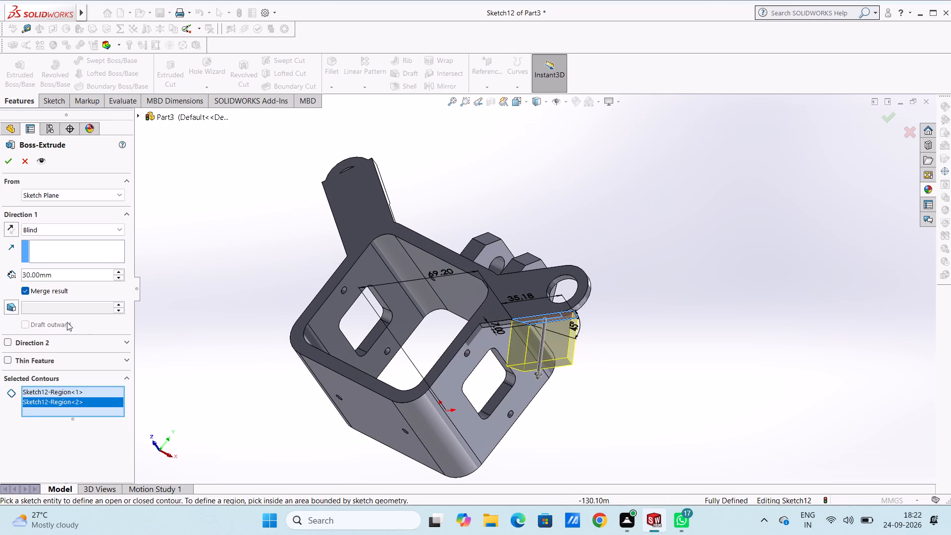
left_click(10, 229)
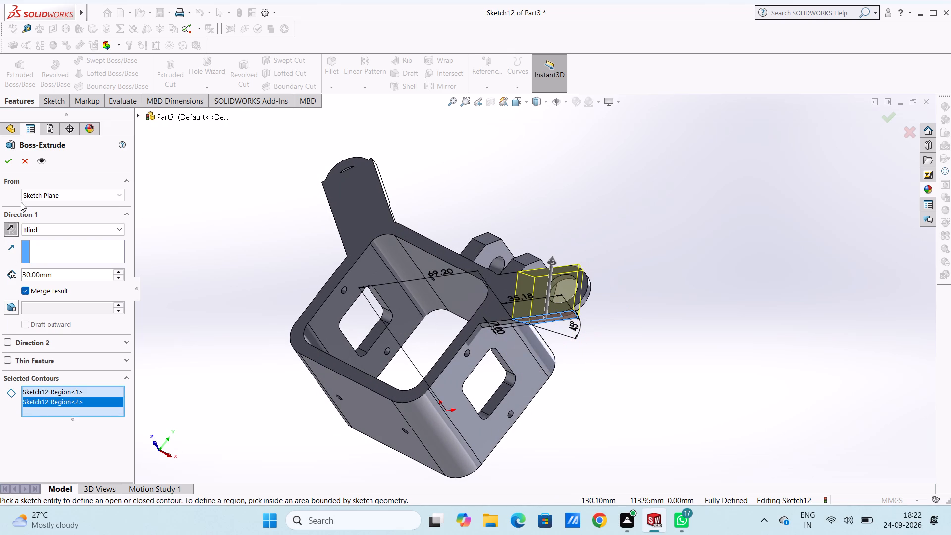
left_click(10, 164)
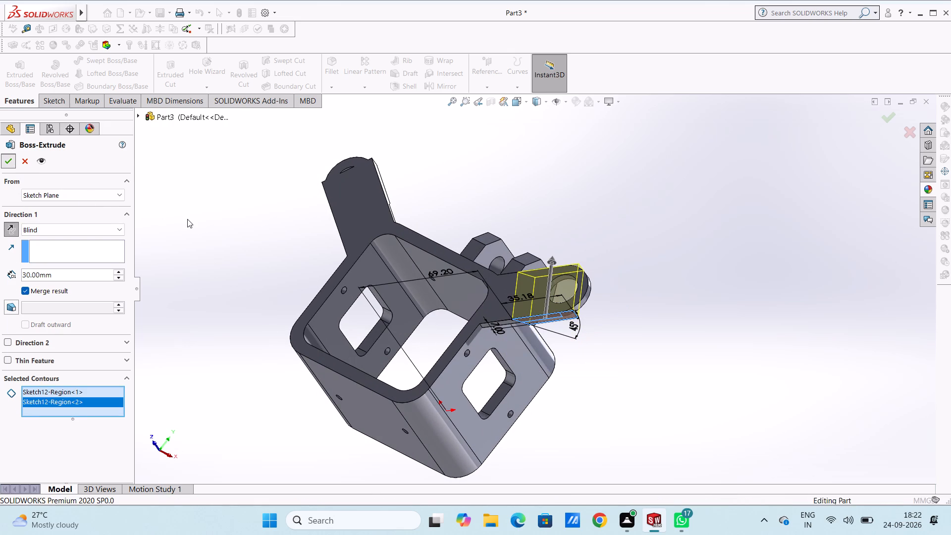
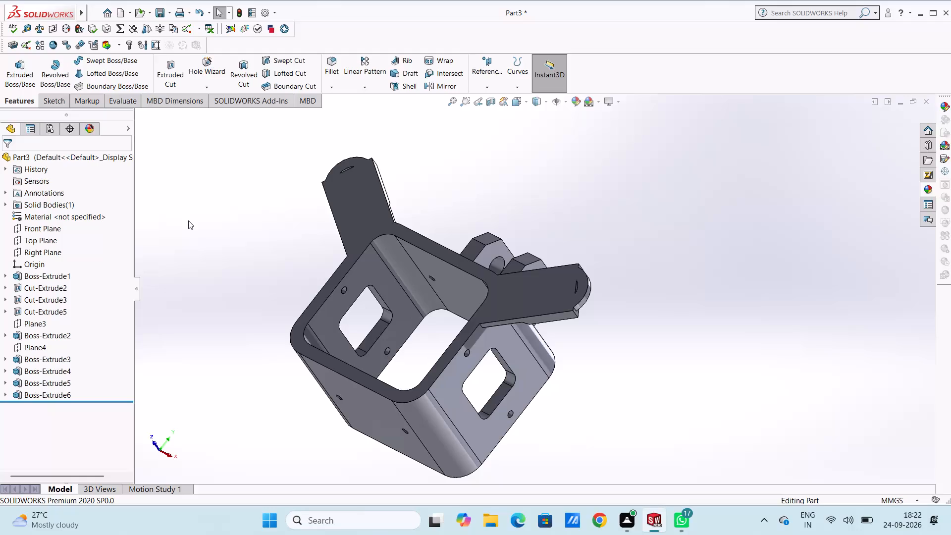
Start a sketch on the frame's front face and draw a 4.5 mm radius circle centred on the left arm's rounded end.
key("ctrl+5")
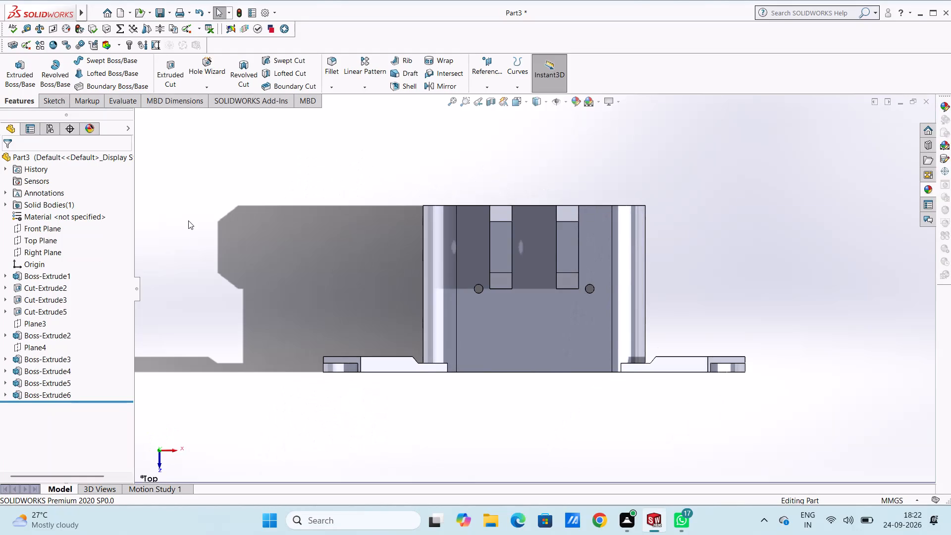
key("ctrl+1")
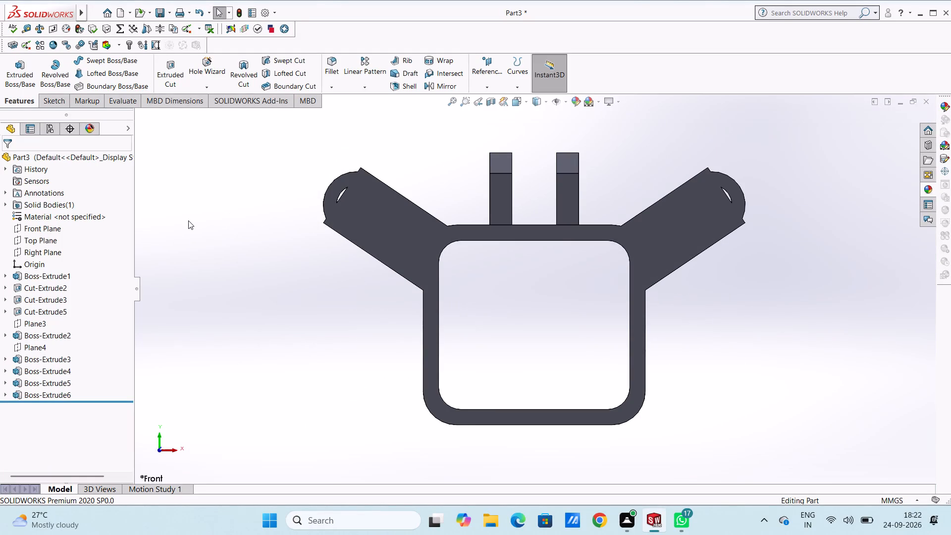
left_click(385, 225)
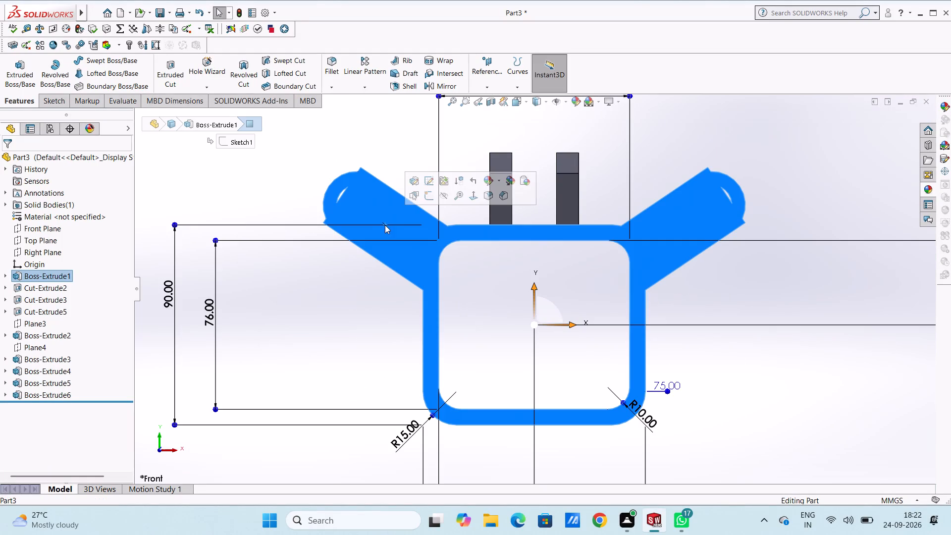
left_click(428, 195)
left_click(425, 175)
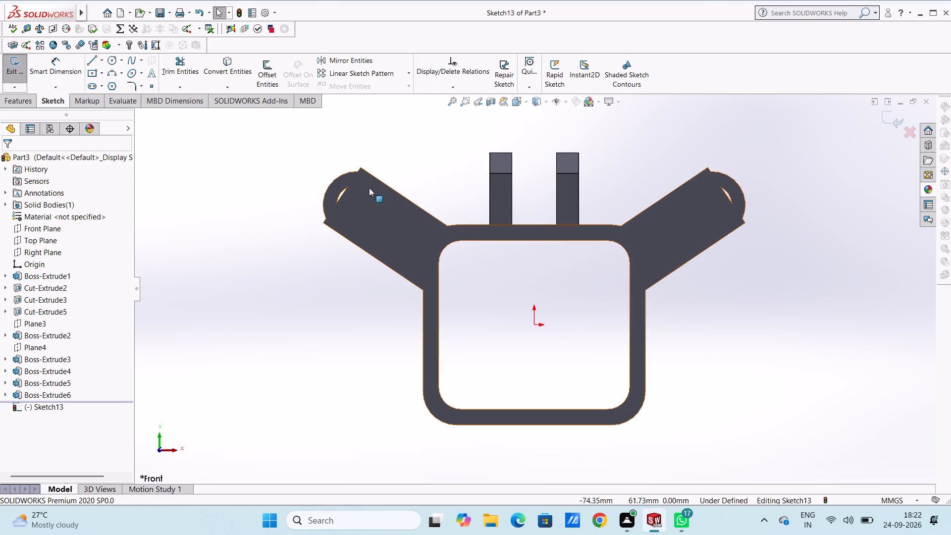
left_click(109, 61)
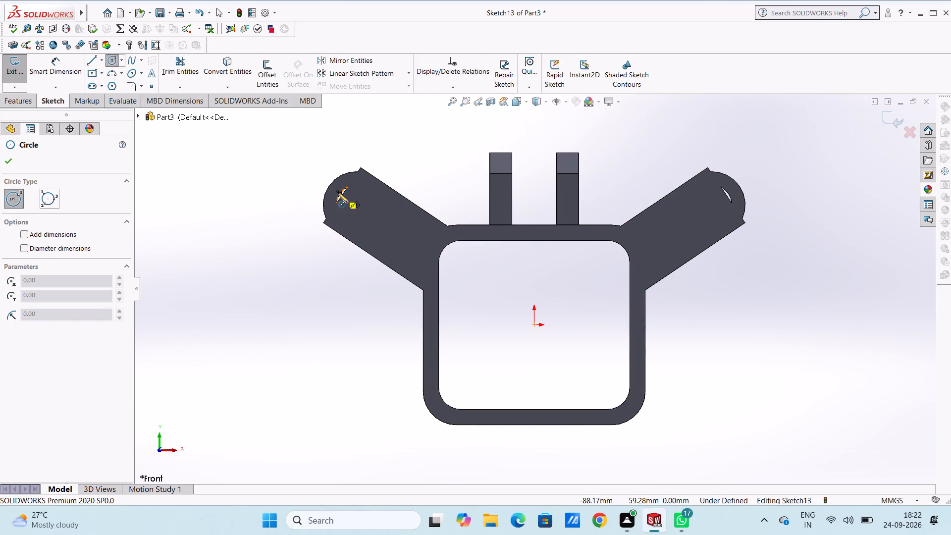
left_click(356, 205)
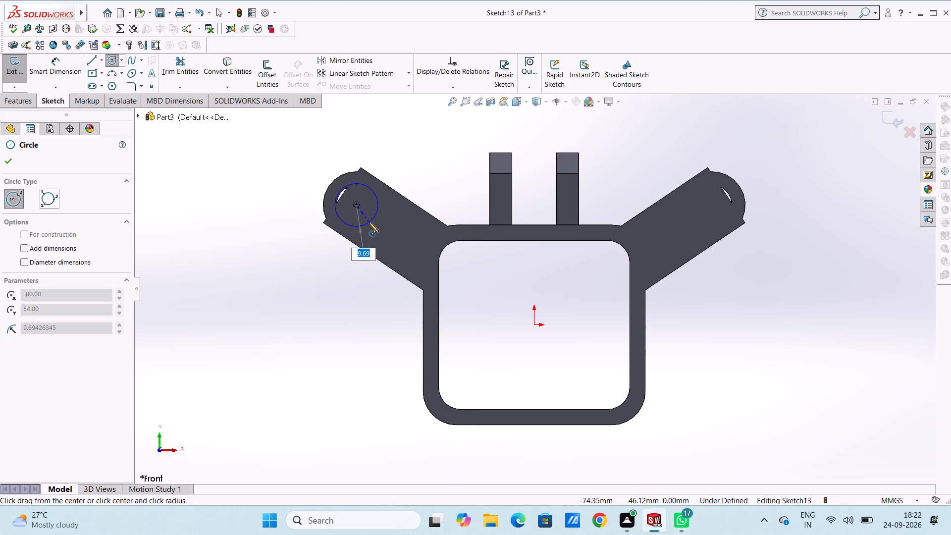
type("4.5")
key("Return")
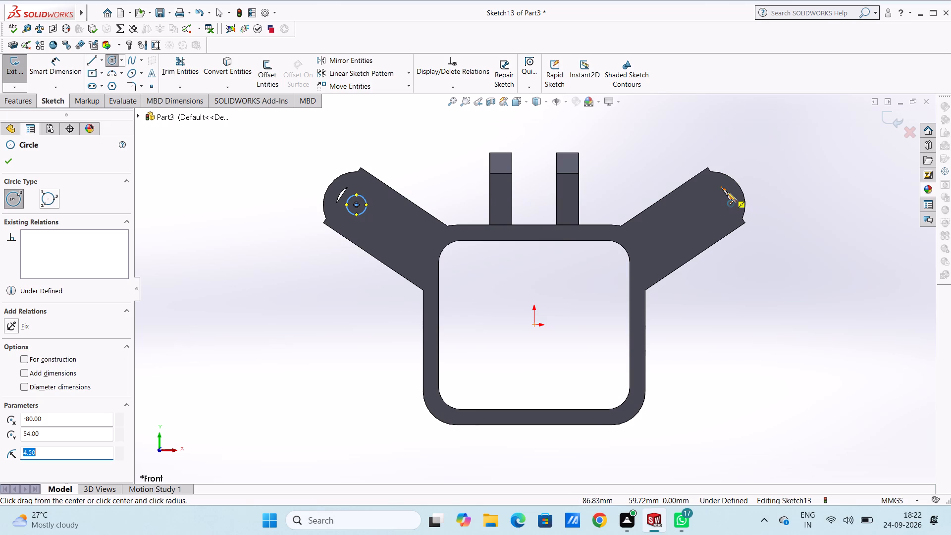
Draw a 9 mm radius circle centred on the right arm's rounded end.
left_click(713, 206)
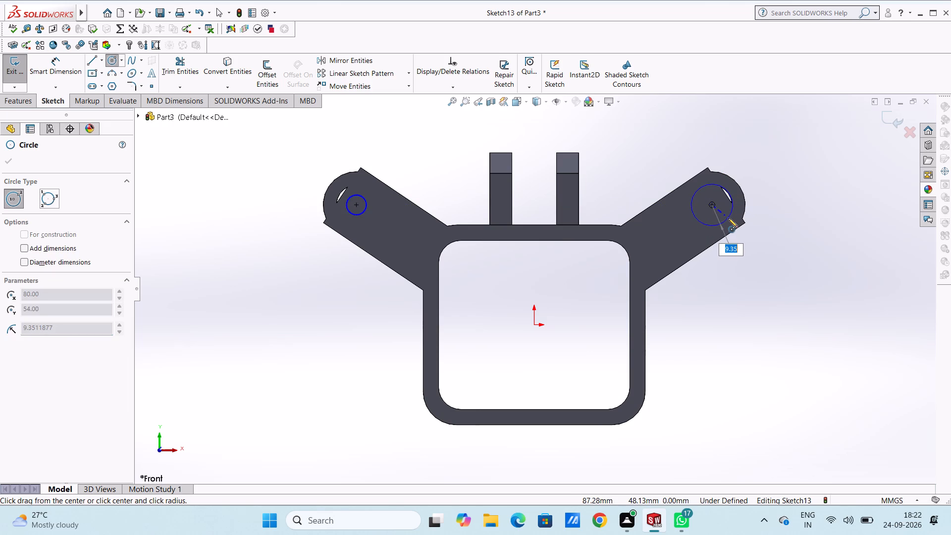
key("9")
key("Return")
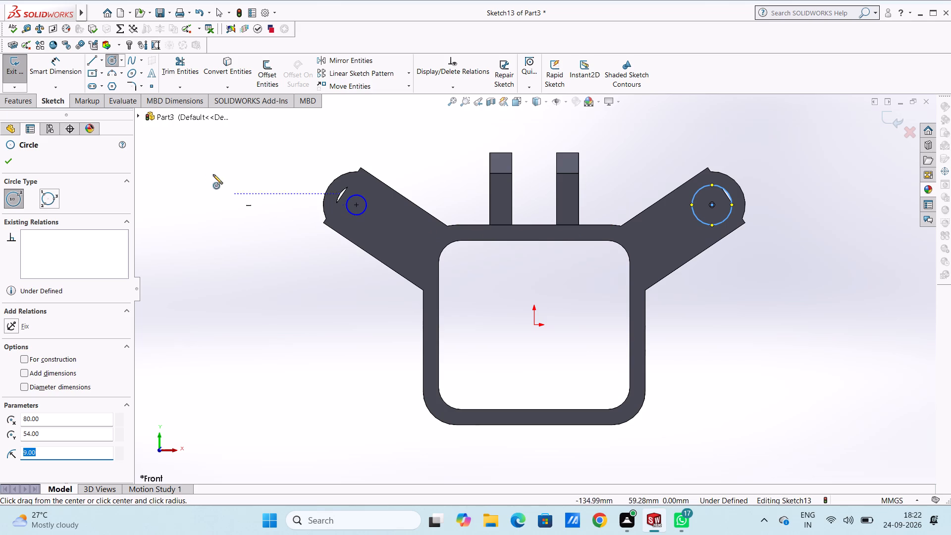
key("Escape")
key("Escape")
Dimension the circles on both arm ends to 18 mm diameter.
left_click(57, 69)
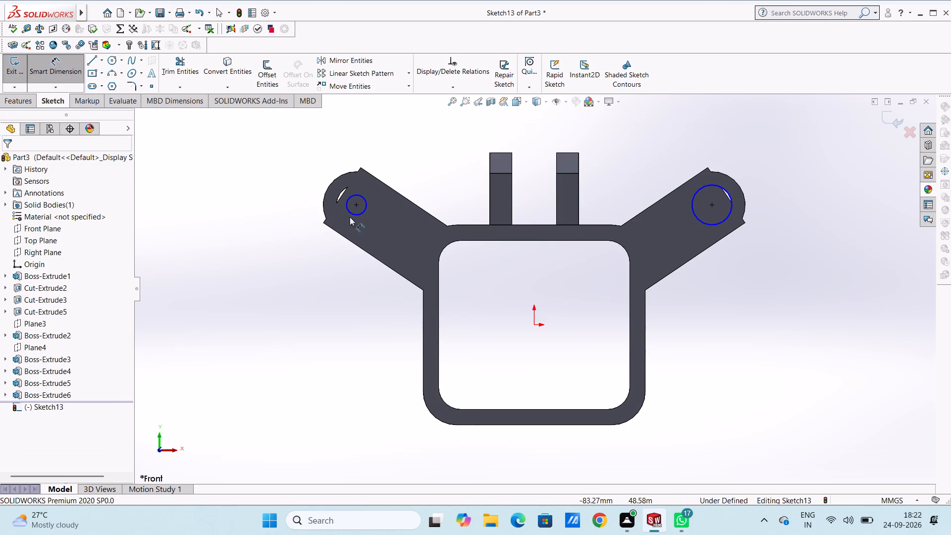
left_click(353, 214)
left_click(248, 322)
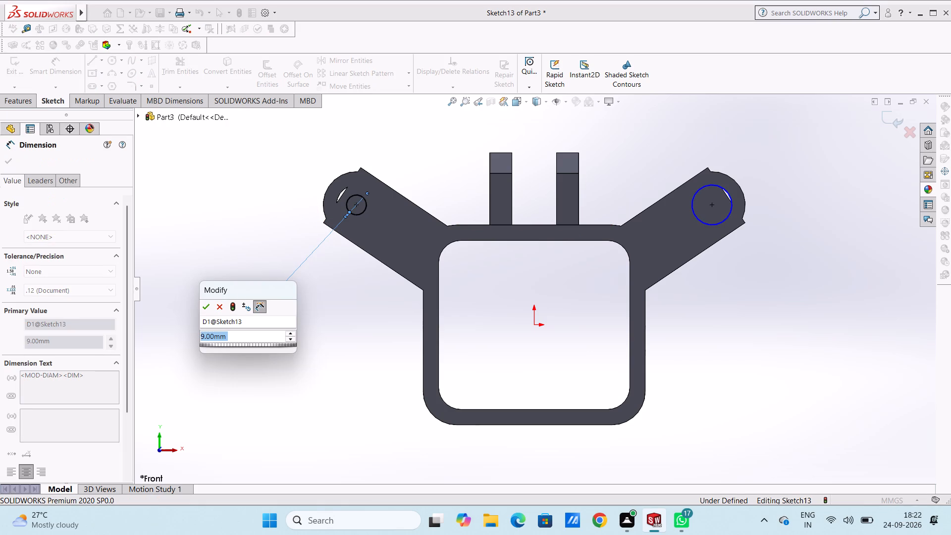
type("18")
key("Return")
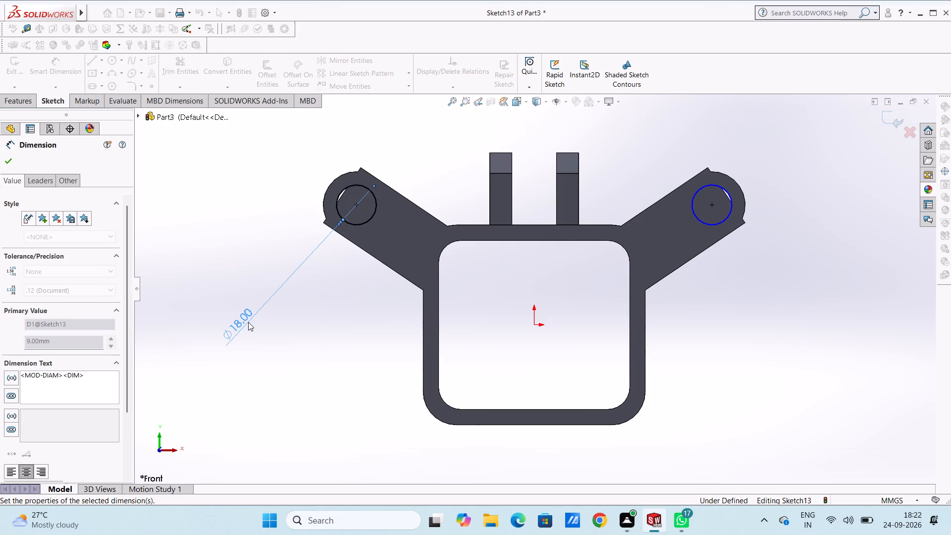
left_click(266, 237)
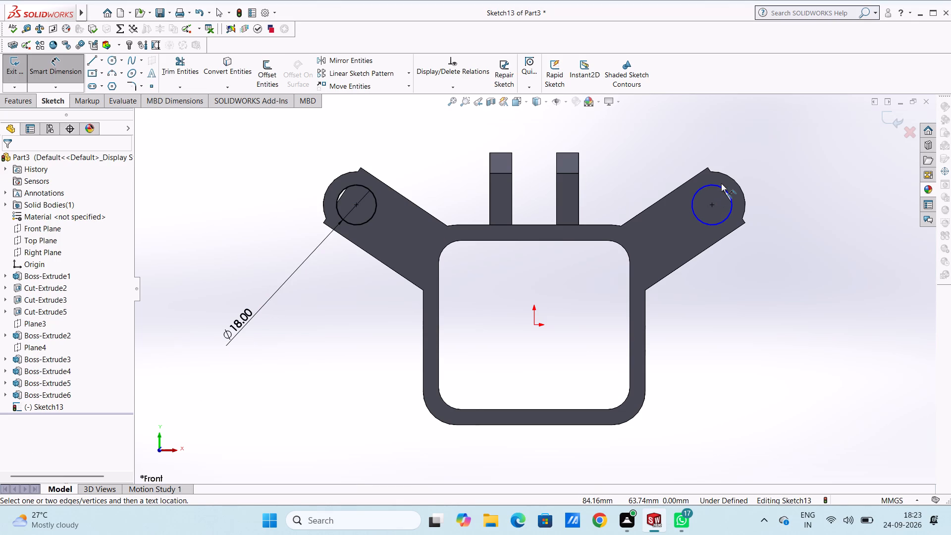
left_click(721, 185)
left_click(828, 133)
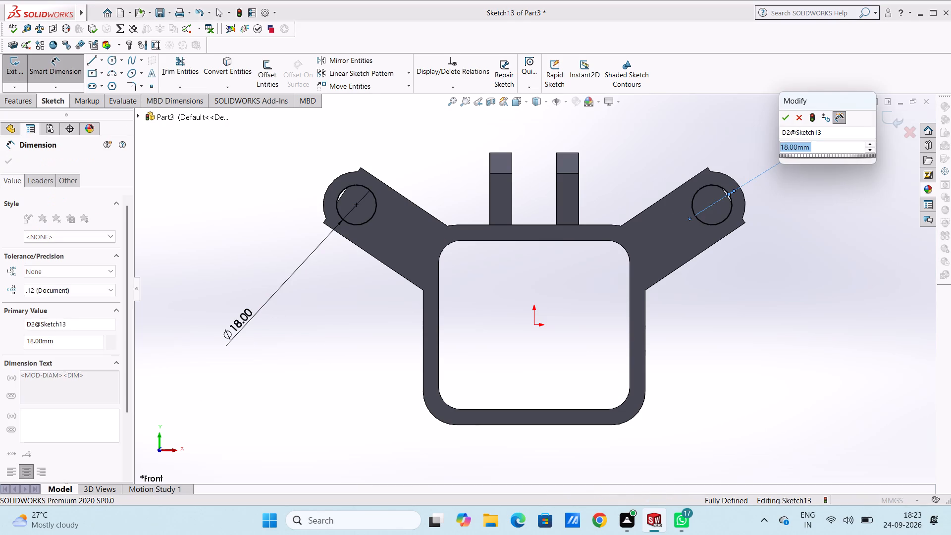
type("18")
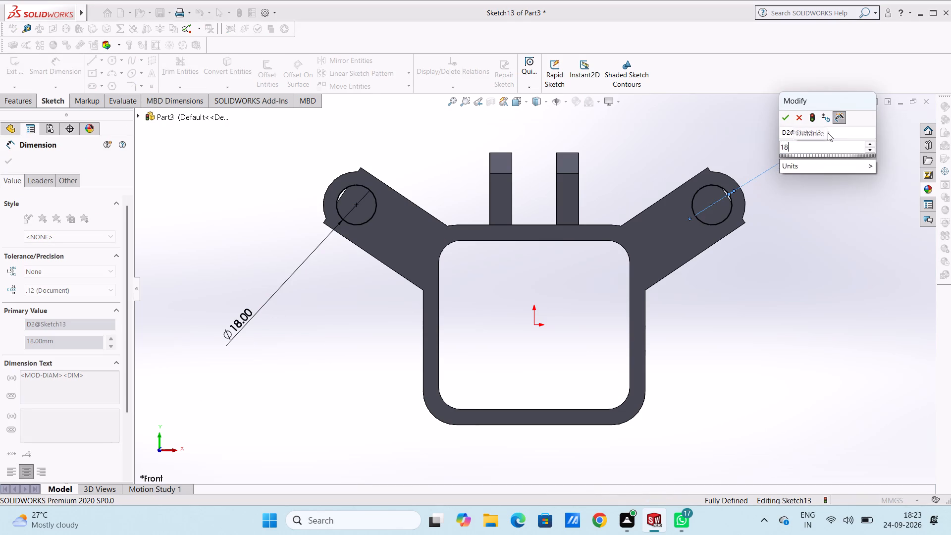
key("Return")
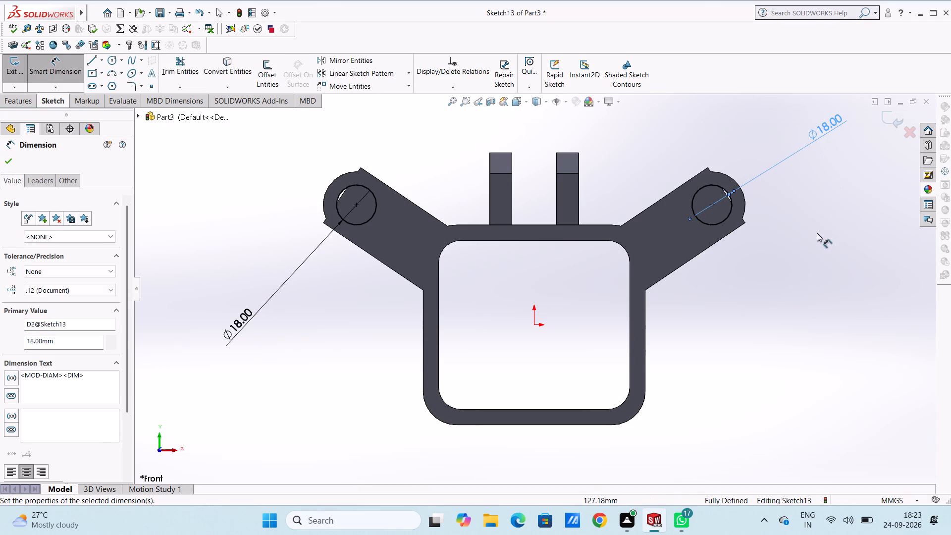
left_click_drag(817, 233, 829, 243)
Cut-extrude the two arm-end circles with a blind depth of 30 mm.
middle_click_drag(654, 150, 653, 155)
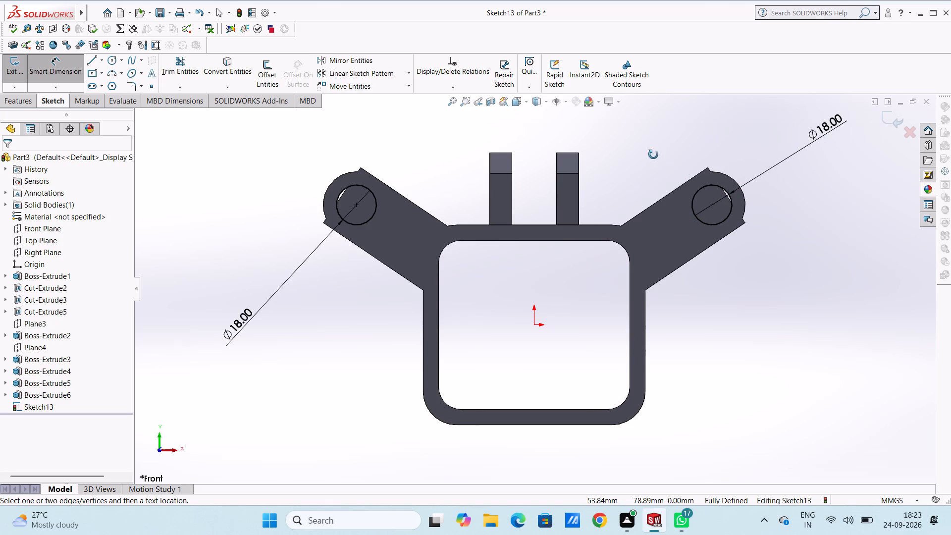
middle_click_drag(653, 155, 646, 428)
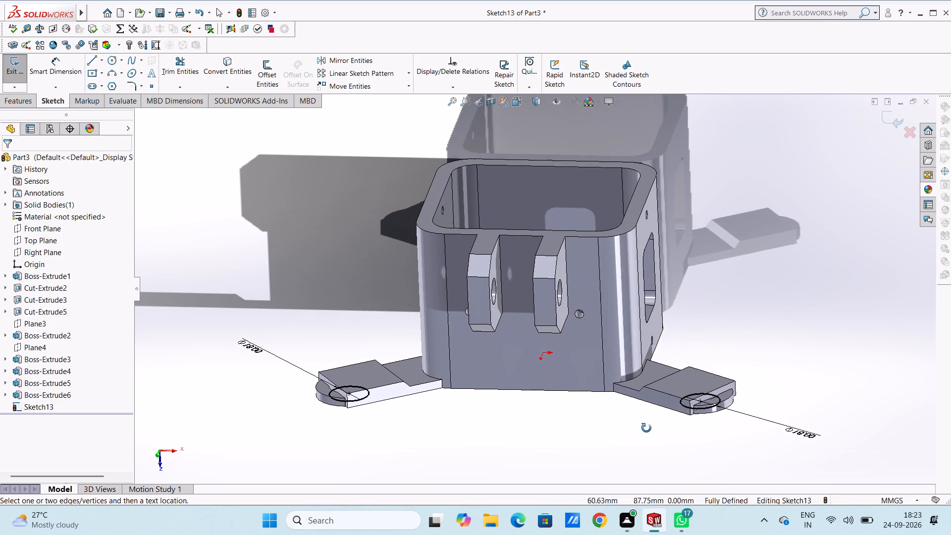
middle_click_drag(646, 428, 644, 370)
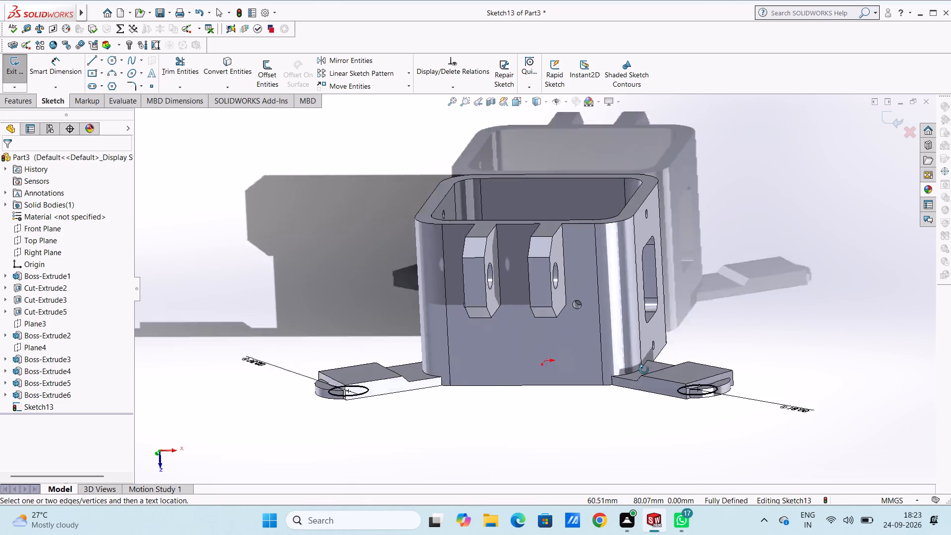
middle_click_drag(644, 370, 643, 171)
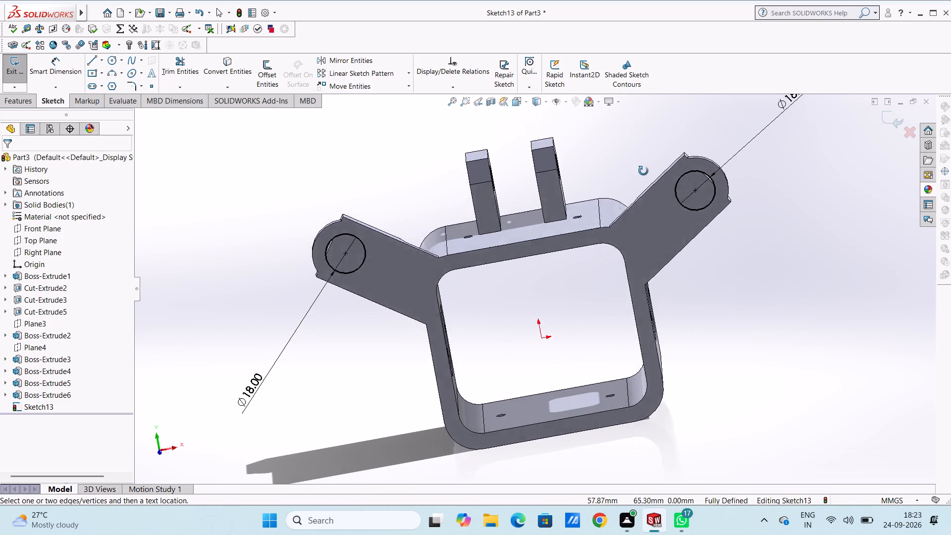
middle_click_drag(643, 171, 647, 160)
middle_click_drag(742, 347, 724, 321)
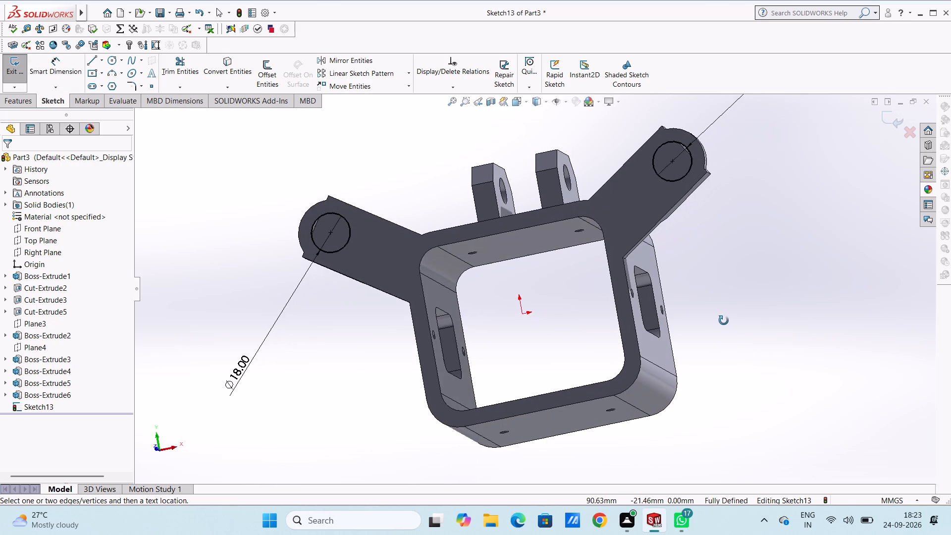
middle_click_drag(724, 321, 727, 330)
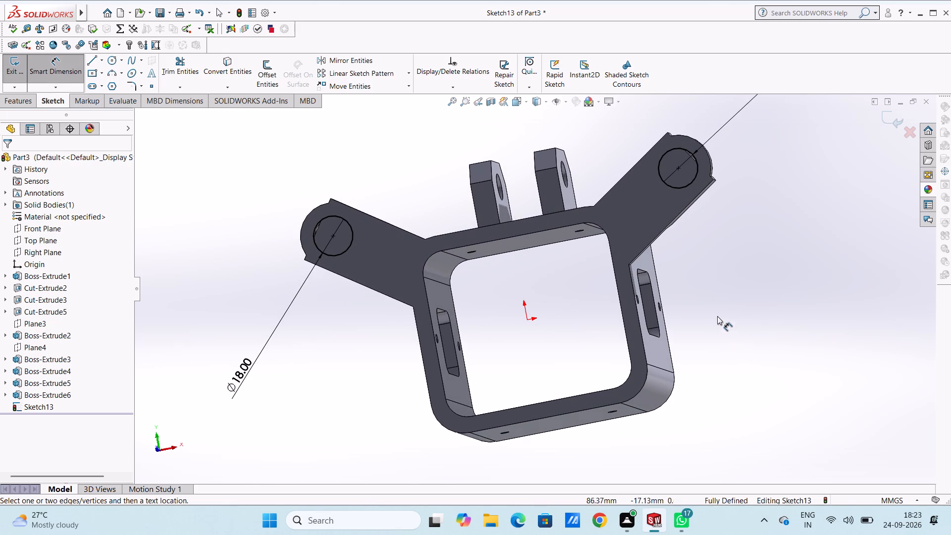
left_click(15, 102)
left_click(170, 67)
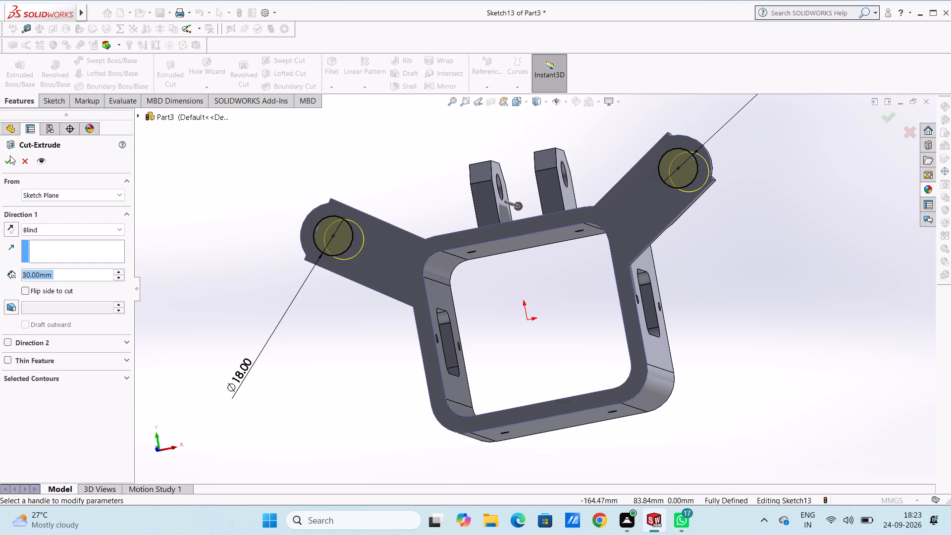
left_click(10, 156)
left_click(243, 191)
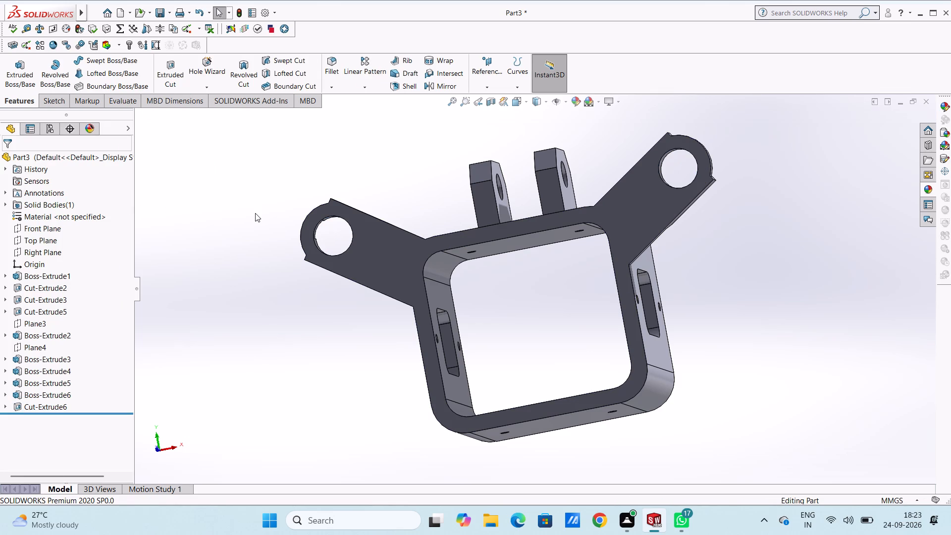
On the front face, sketch two circles of radius 15 mm and 18 mm concentric with the left arm's hole.
key("ctrl+1")
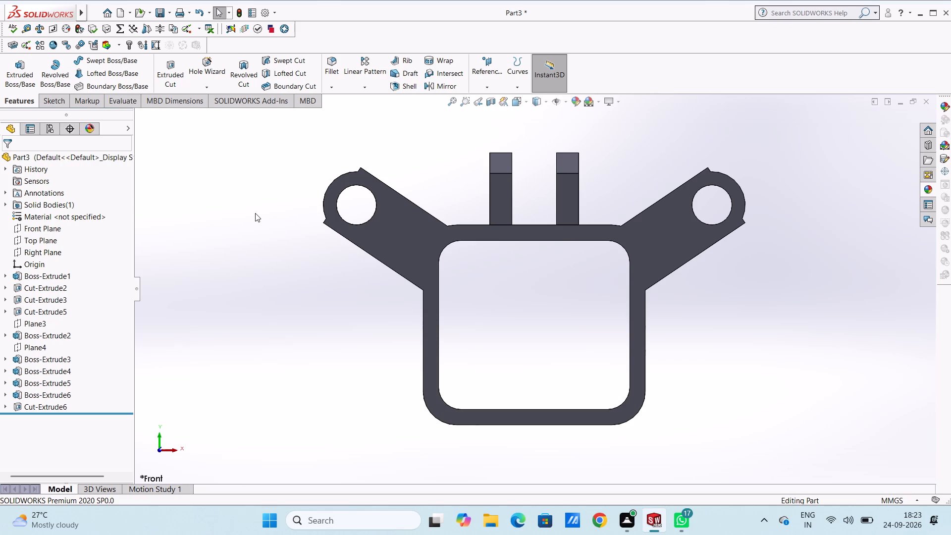
left_click(396, 212)
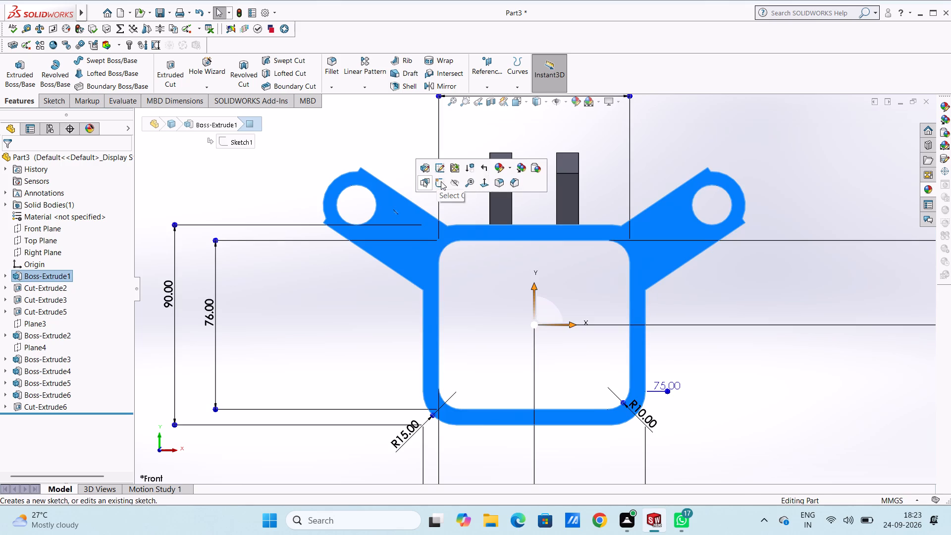
left_click(441, 181)
left_click(430, 161)
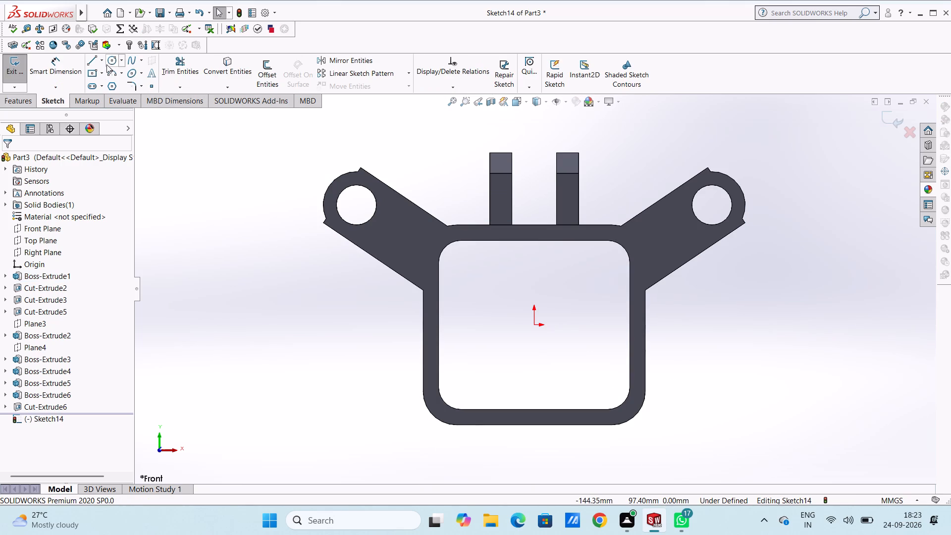
left_click(108, 62)
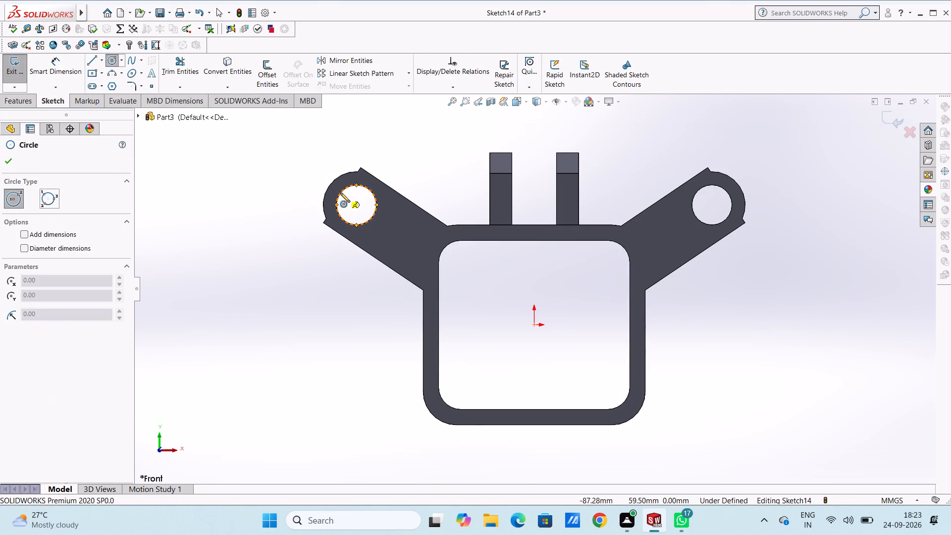
left_click(355, 204)
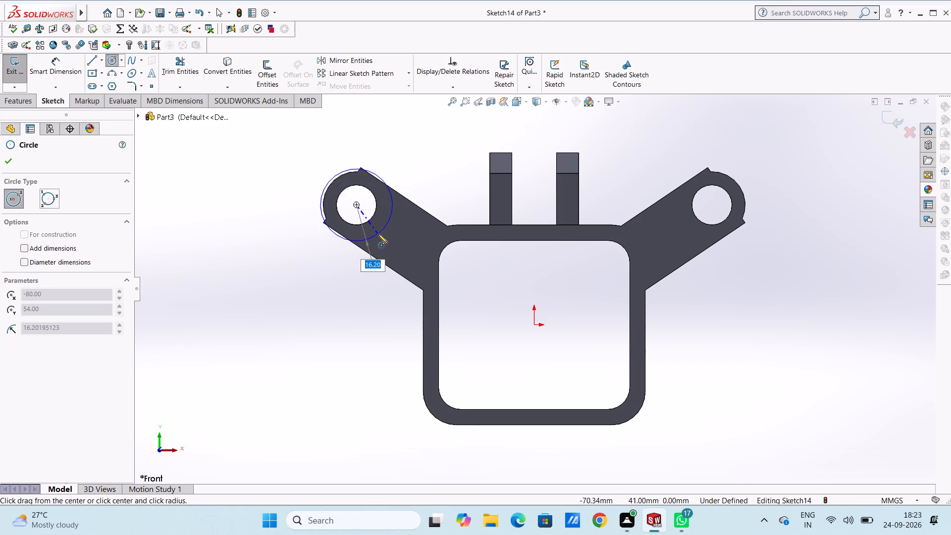
type("15")
key("Return")
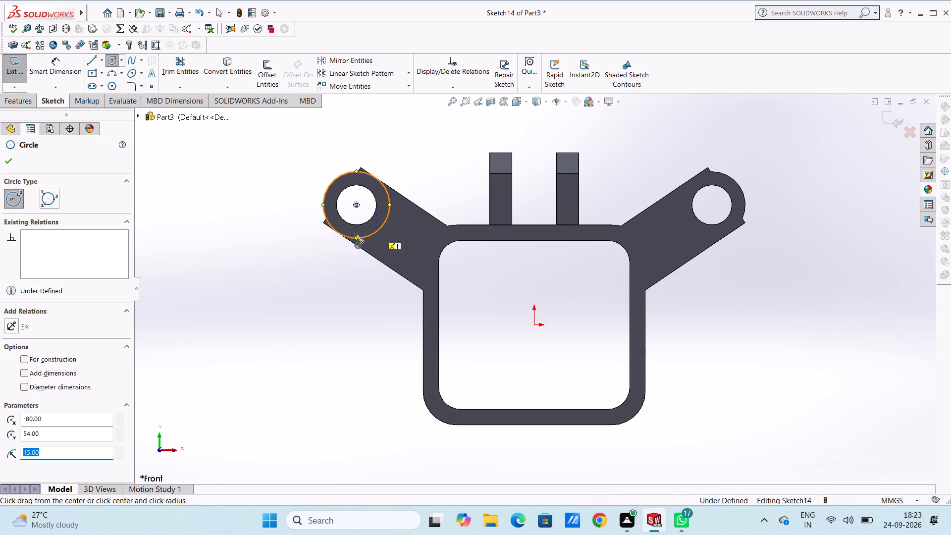
left_click(356, 204)
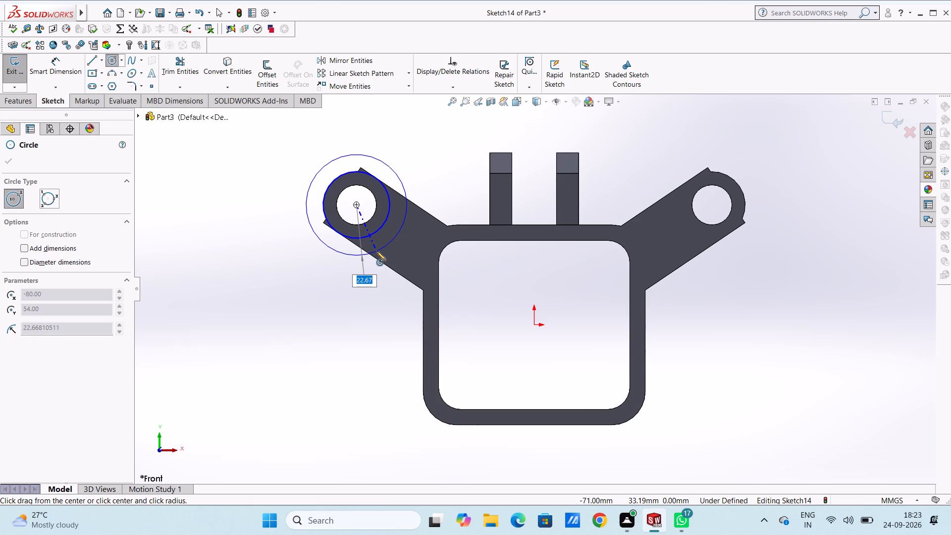
type("18")
key("Return")
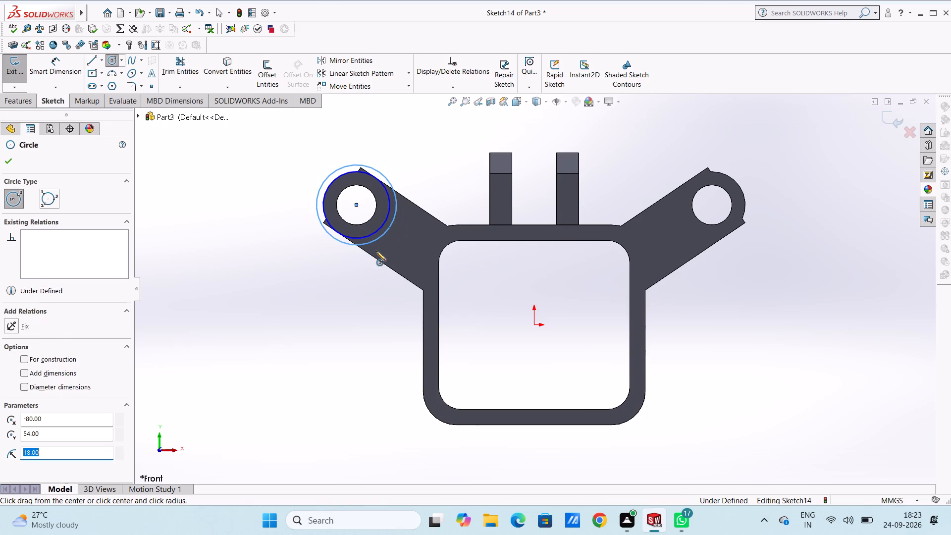
key("Escape")
key("Escape")
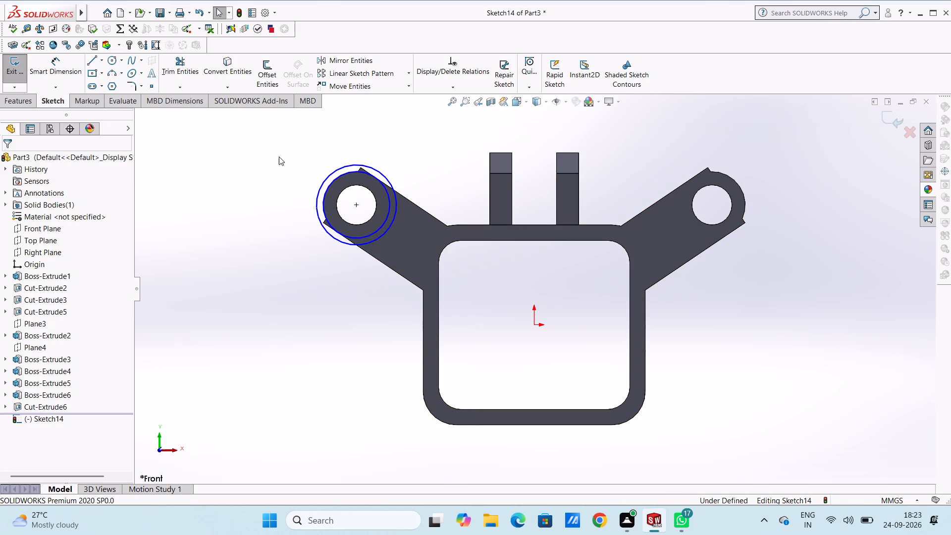
Sketch two circles of radius 15 mm and 18 mm concentric with the right arm's hole.
left_click(110, 59)
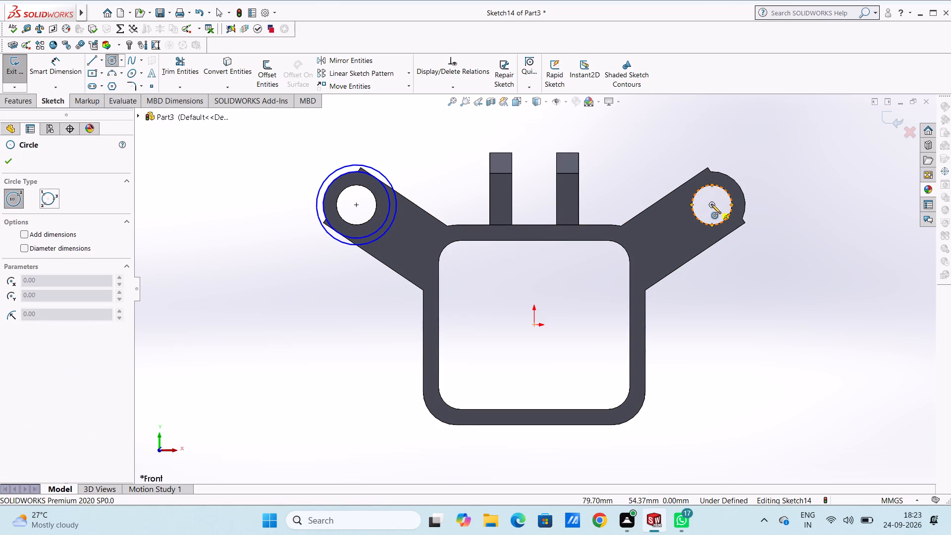
left_click(711, 204)
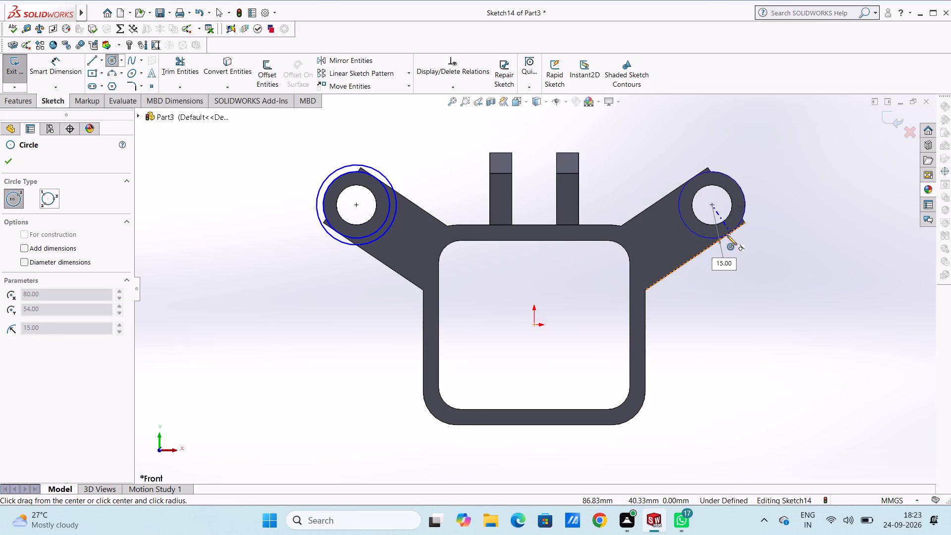
type("15")
key("Return")
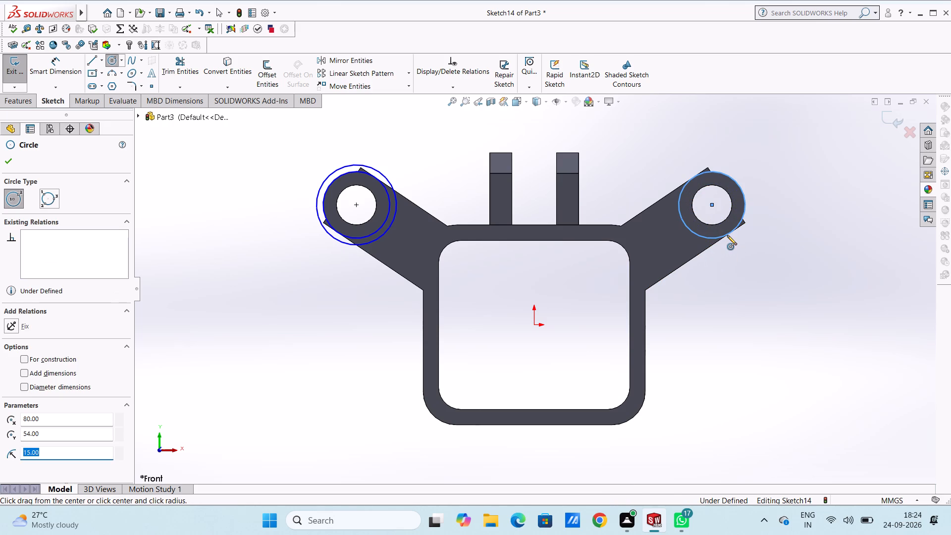
left_click(711, 203)
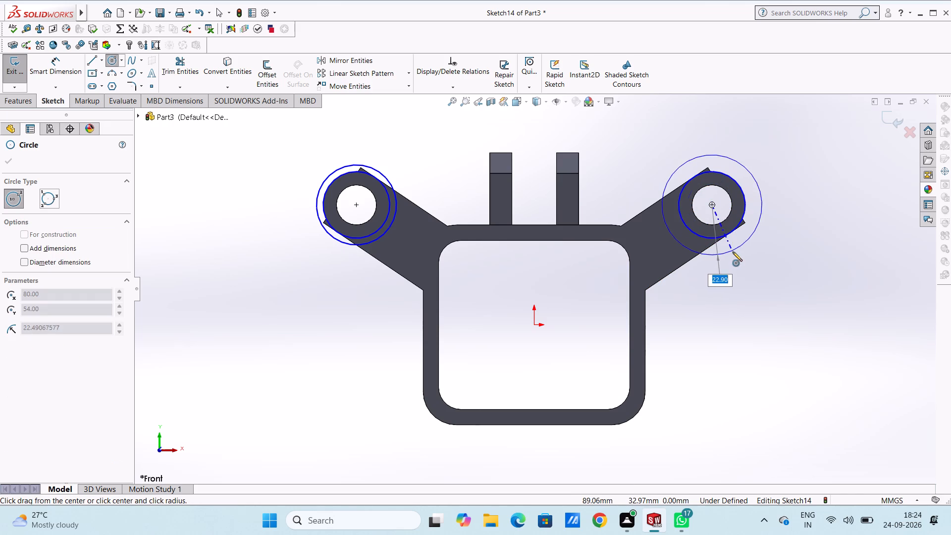
type("18")
key("Return")
key("Escape")
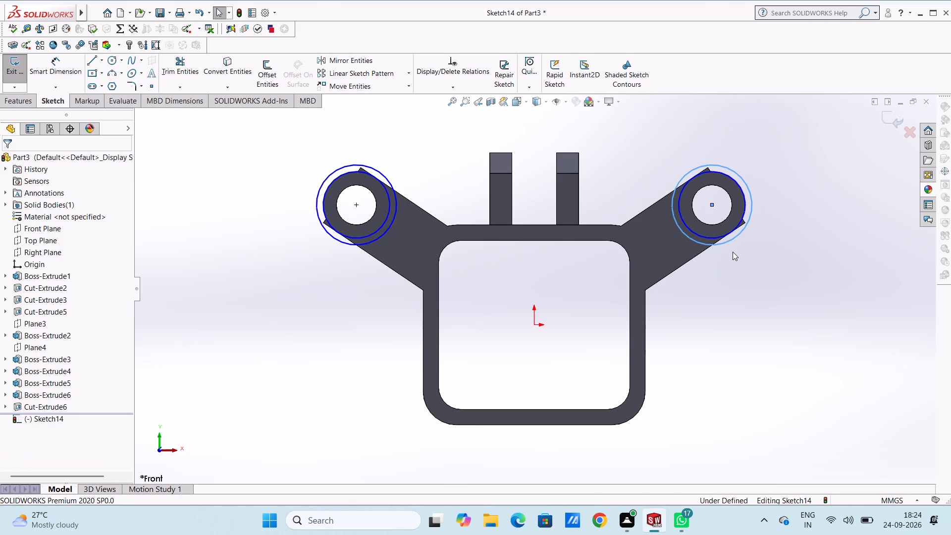
key("Escape")
key("Escape")
Dimension the left arm's outer circle to 36 mm diameter and its inner circle to 30 mm.
left_click(59, 67)
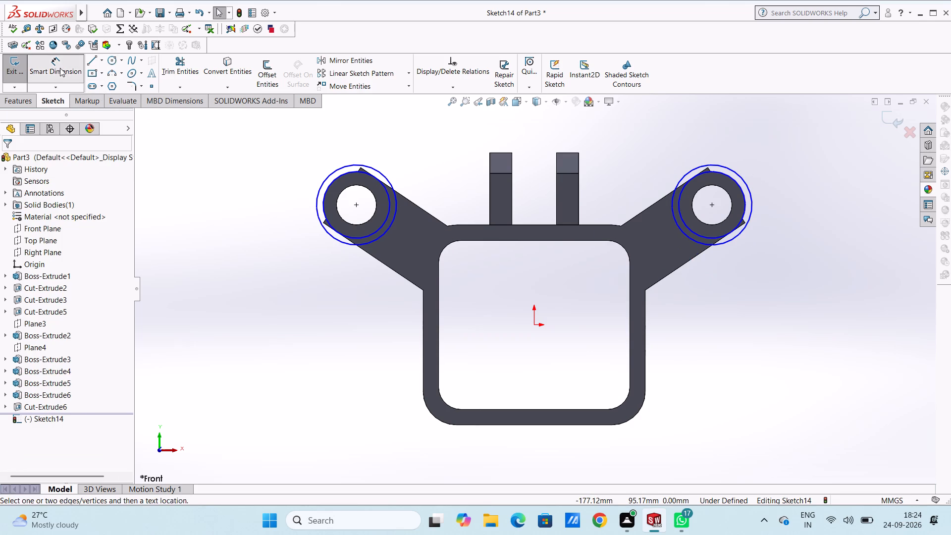
left_click(316, 210)
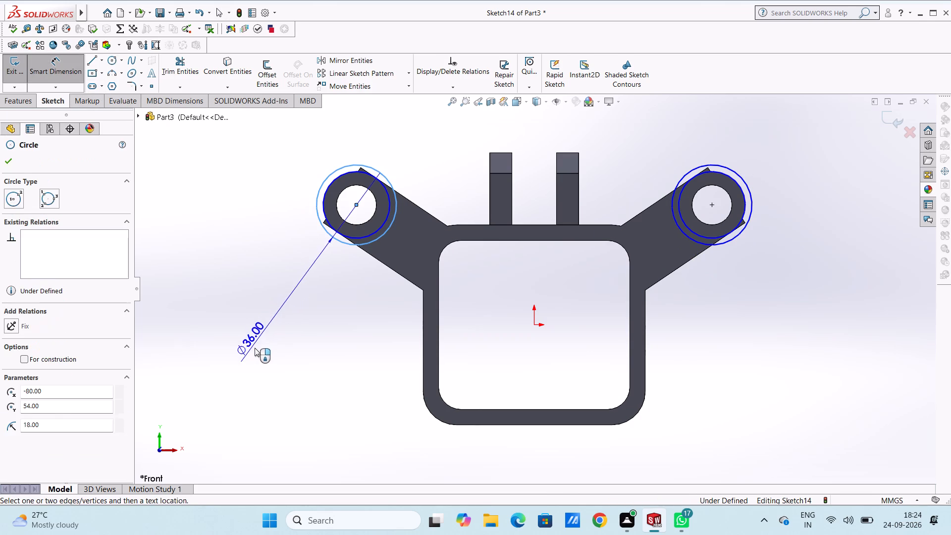
left_click(255, 349)
left_click(208, 334)
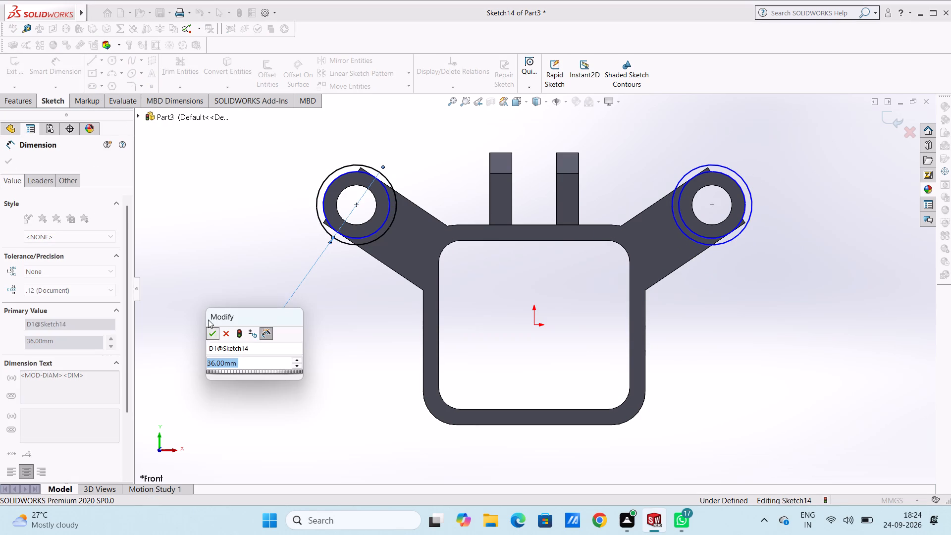
left_click(225, 293)
left_click(325, 213)
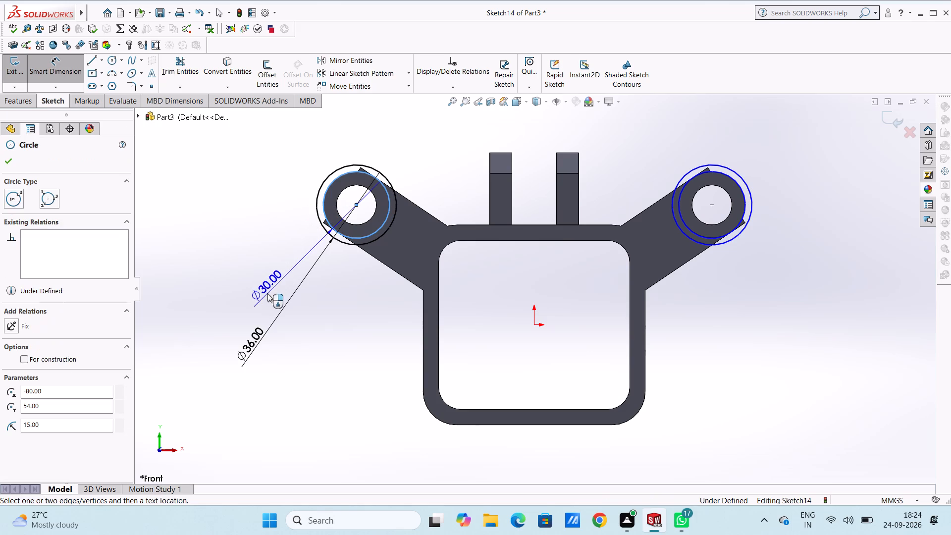
left_click(253, 298)
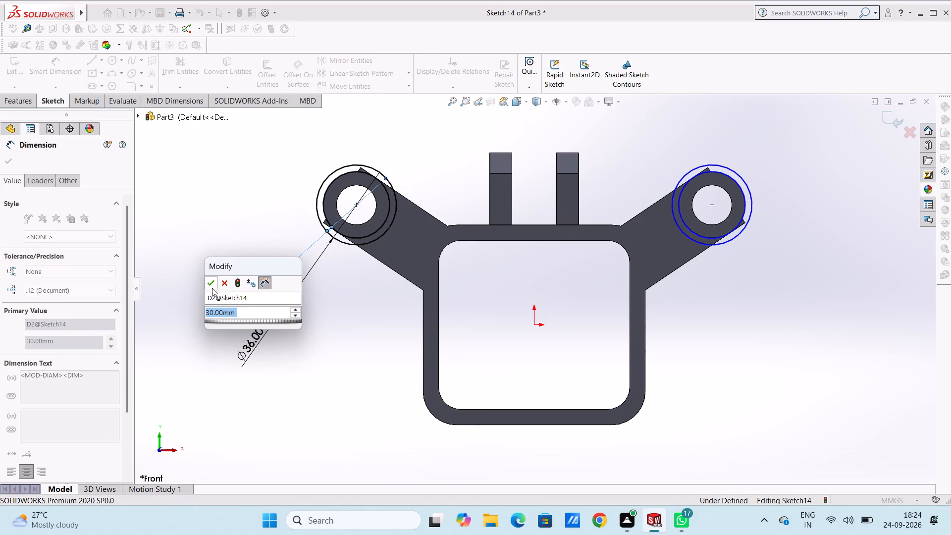
left_click(211, 288)
left_click(250, 249)
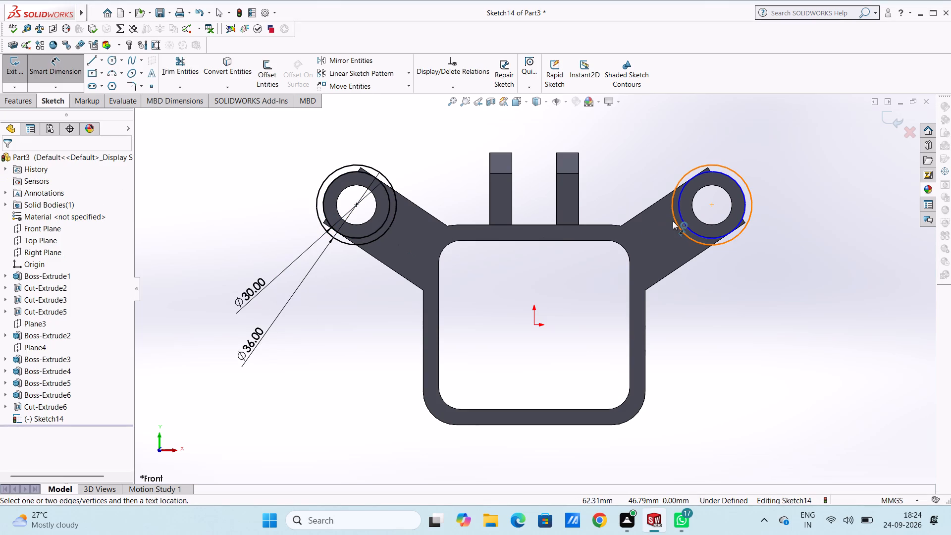
Dimension the right arm's outer circle to 36 mm diameter and its inner circle to 30 mm.
left_click(673, 221)
left_click(854, 347)
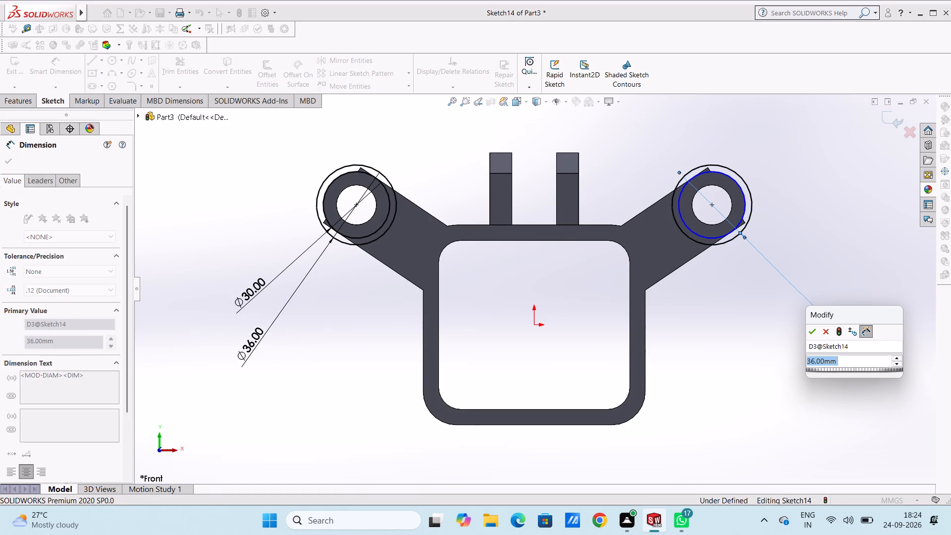
left_click(814, 332)
left_click(781, 319)
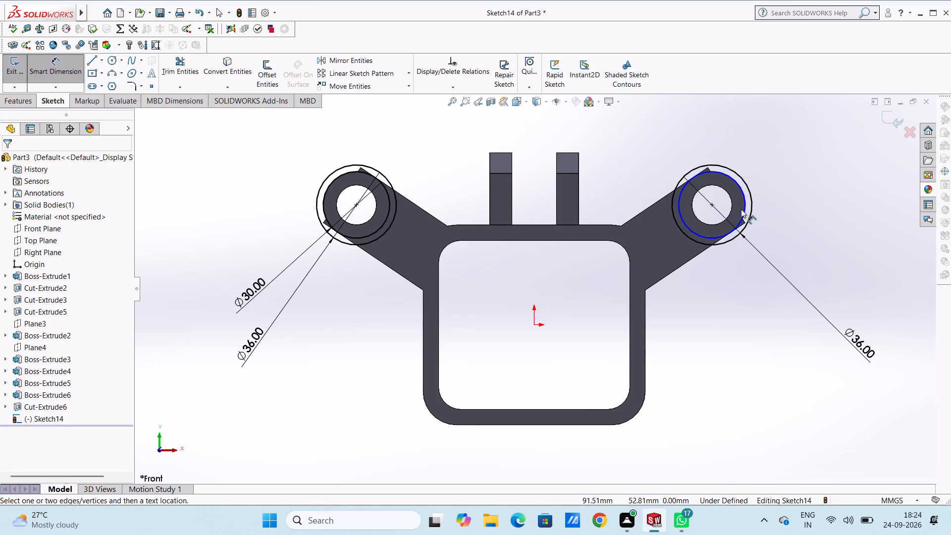
left_click(743, 210)
left_click(855, 275)
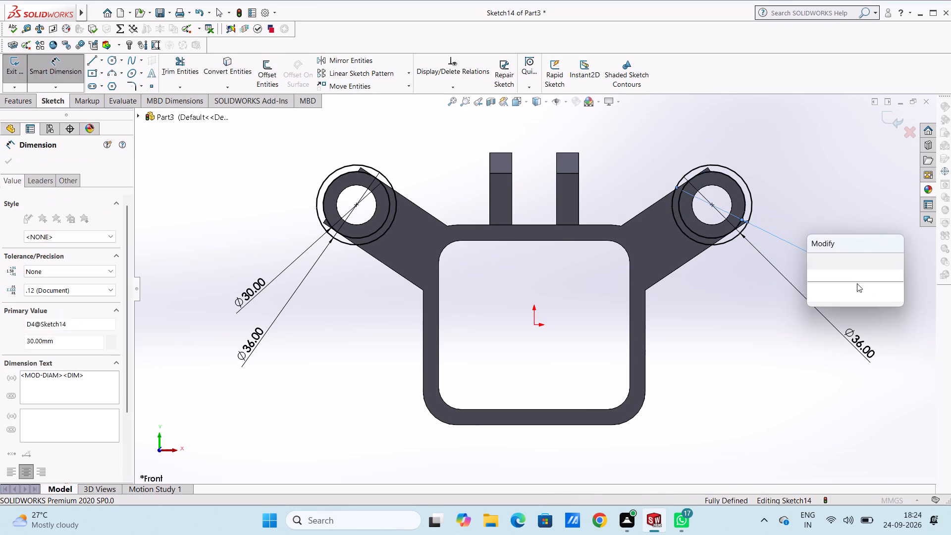
left_click(813, 263)
left_click(818, 221)
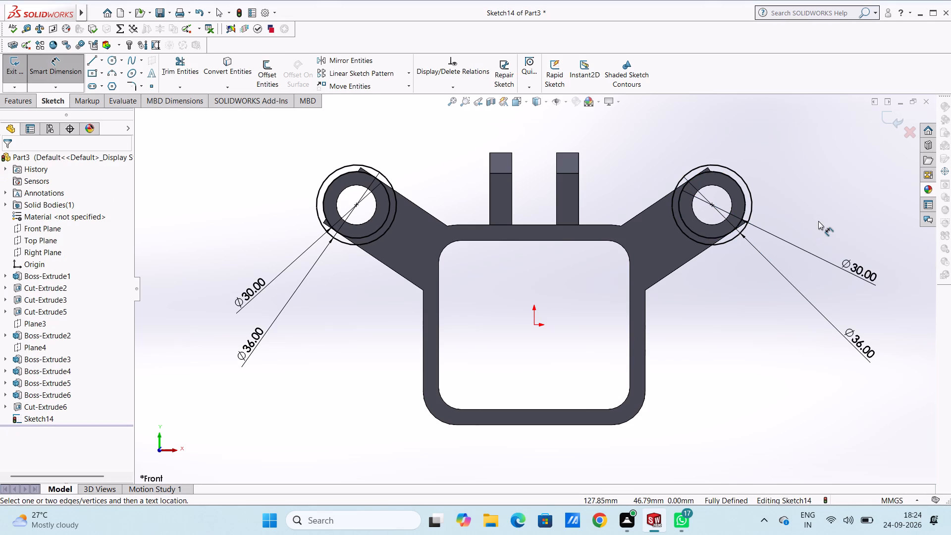
key("Escape")
key("Escape")
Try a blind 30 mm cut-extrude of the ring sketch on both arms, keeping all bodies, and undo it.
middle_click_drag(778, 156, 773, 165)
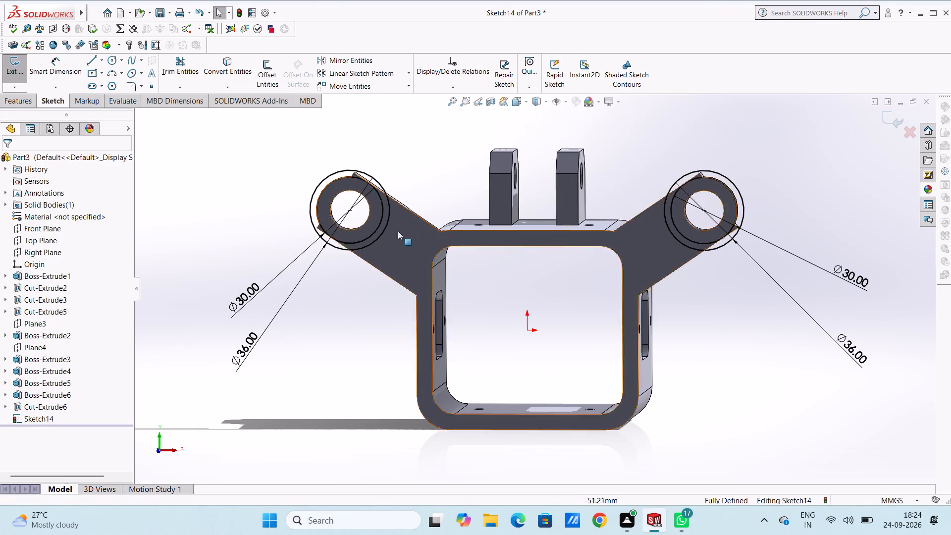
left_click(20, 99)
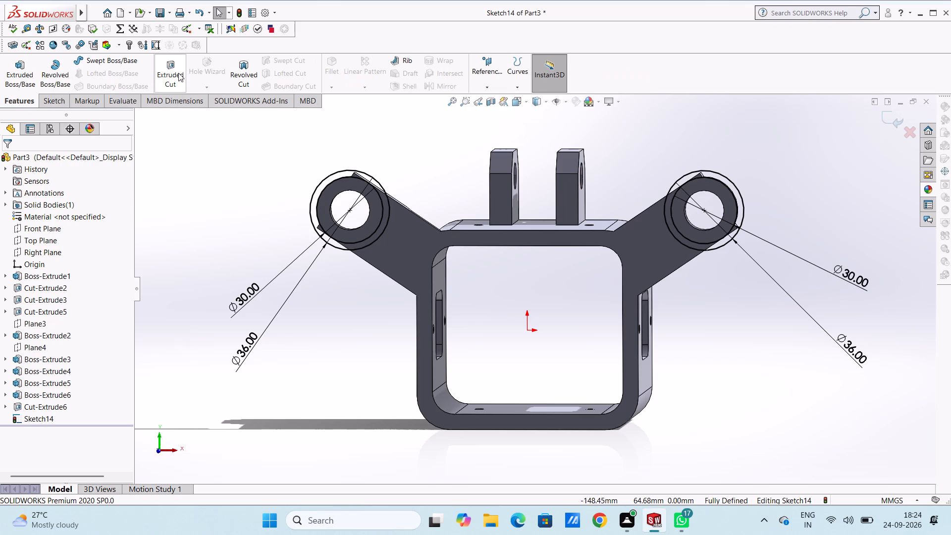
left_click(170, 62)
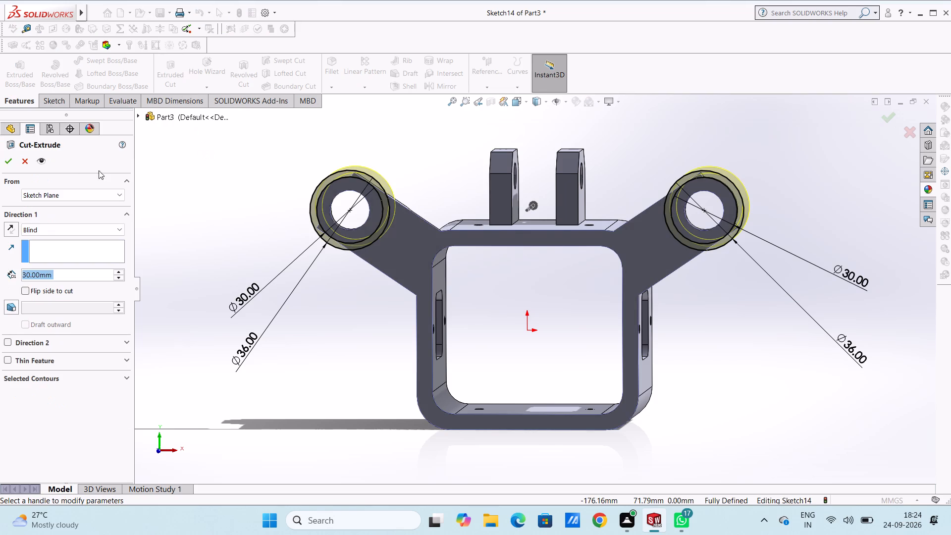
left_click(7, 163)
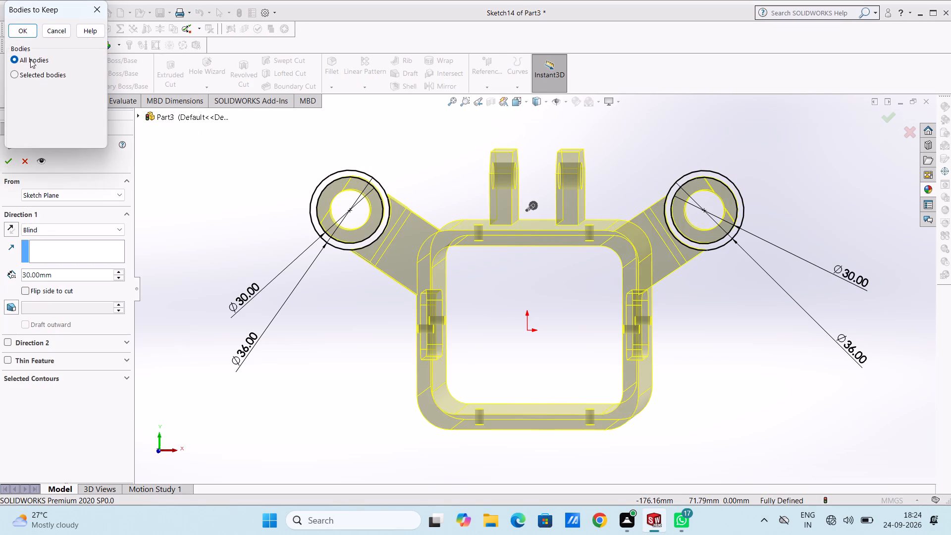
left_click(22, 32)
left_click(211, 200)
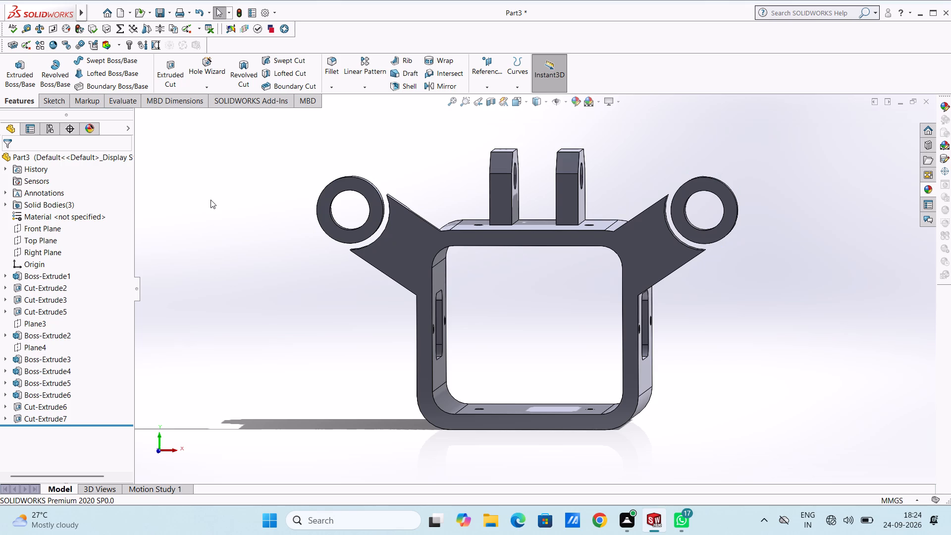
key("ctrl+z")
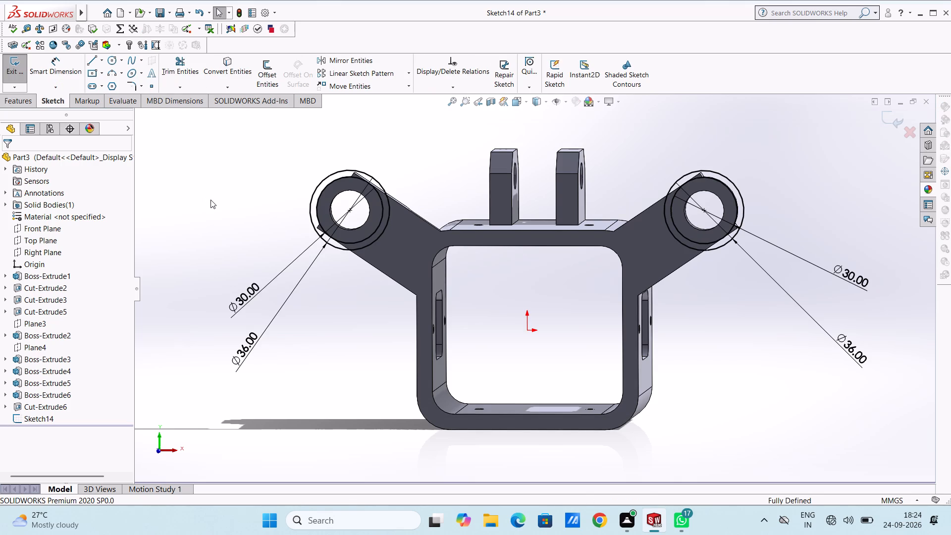
Draw two 3 mm lines bridging the concentric circles at the upper and lower edges of the left arm.
middle_click_drag(218, 213, 219, 206)
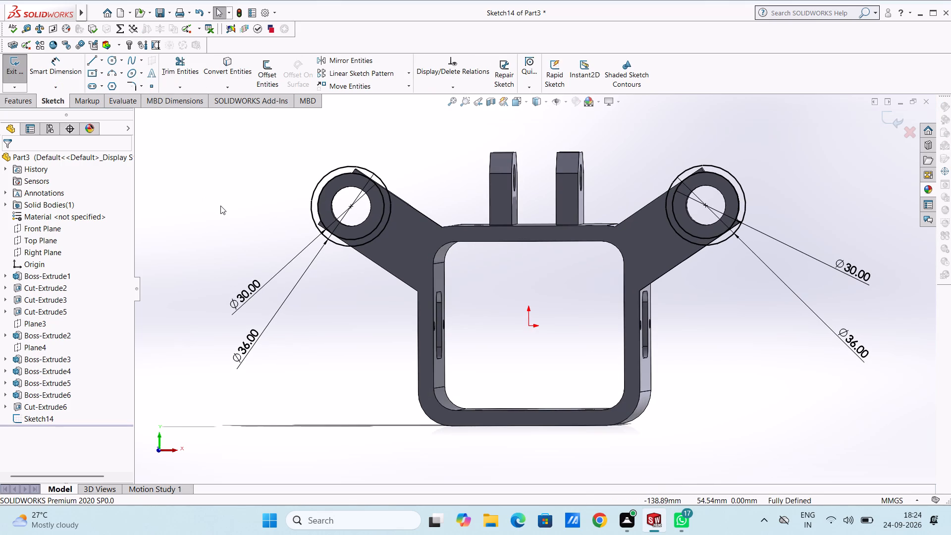
middle_click(220, 206)
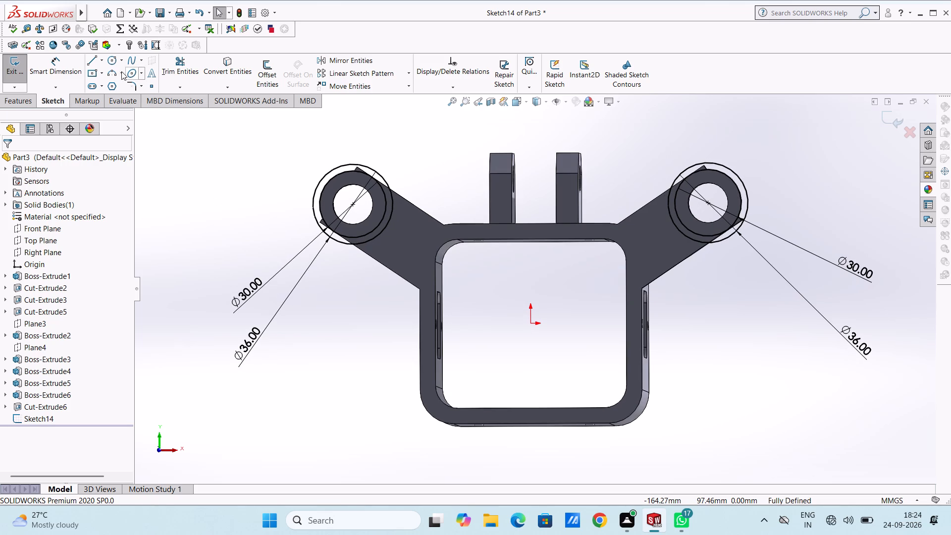
left_click(95, 60)
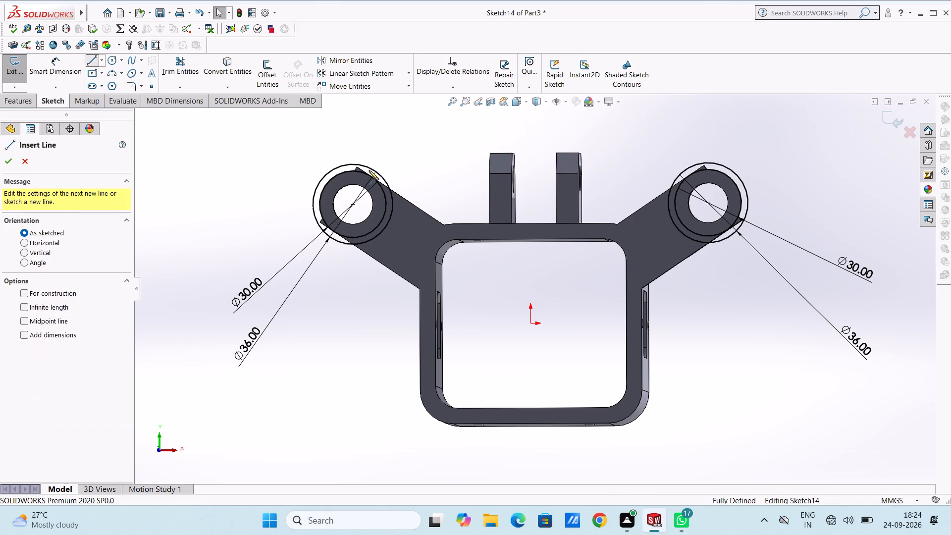
scroll(390, 191, "down", 2)
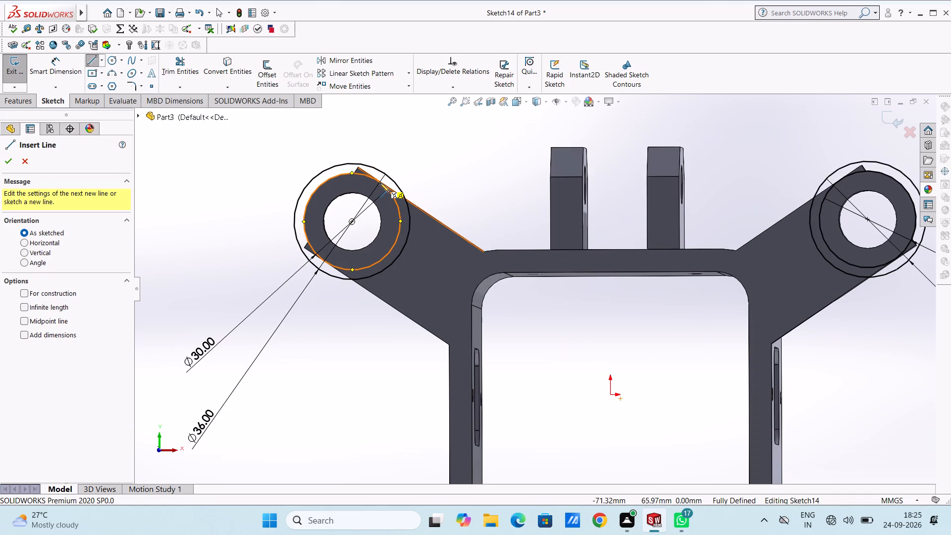
left_click(380, 183)
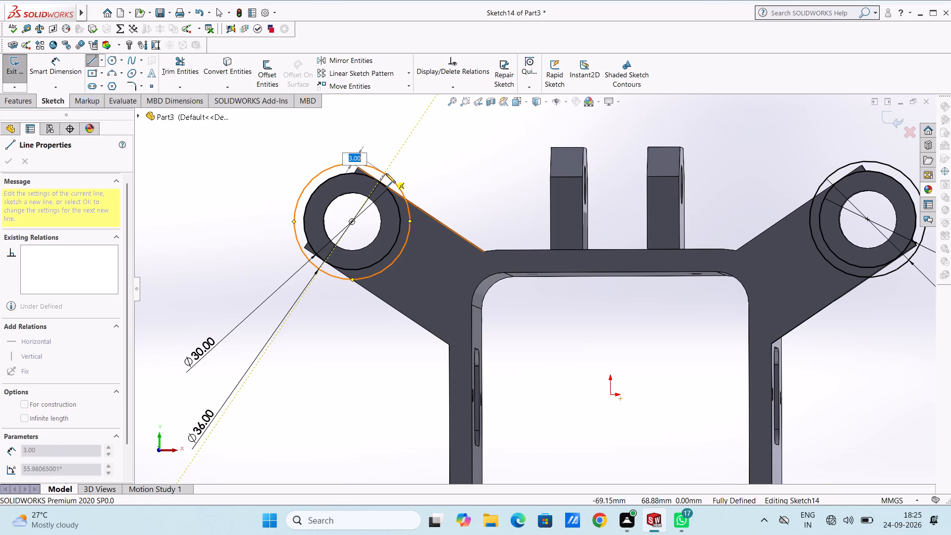
left_click(384, 172)
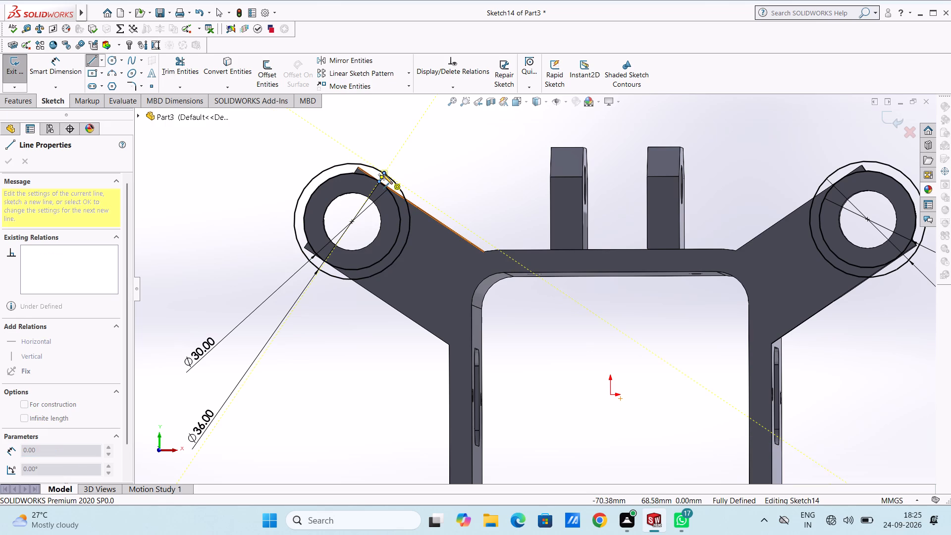
key("Escape")
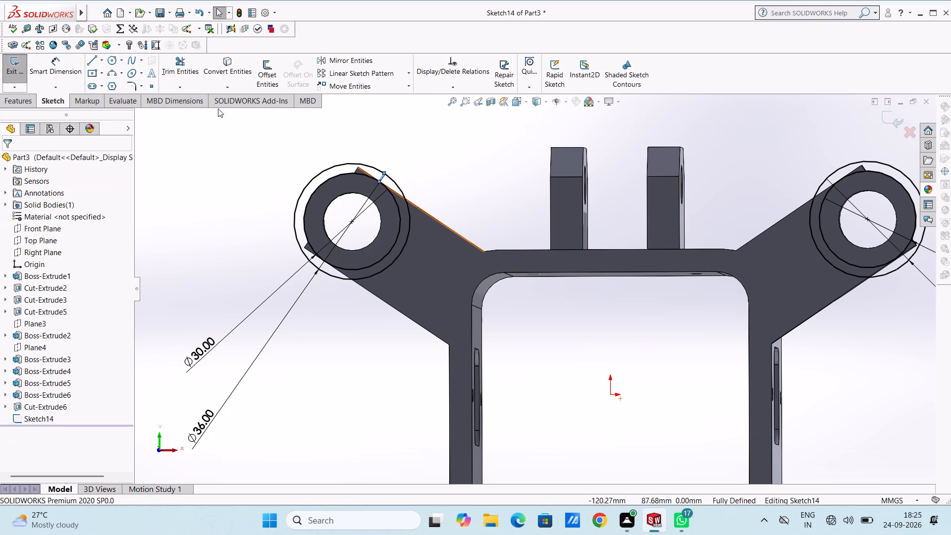
left_click(92, 59)
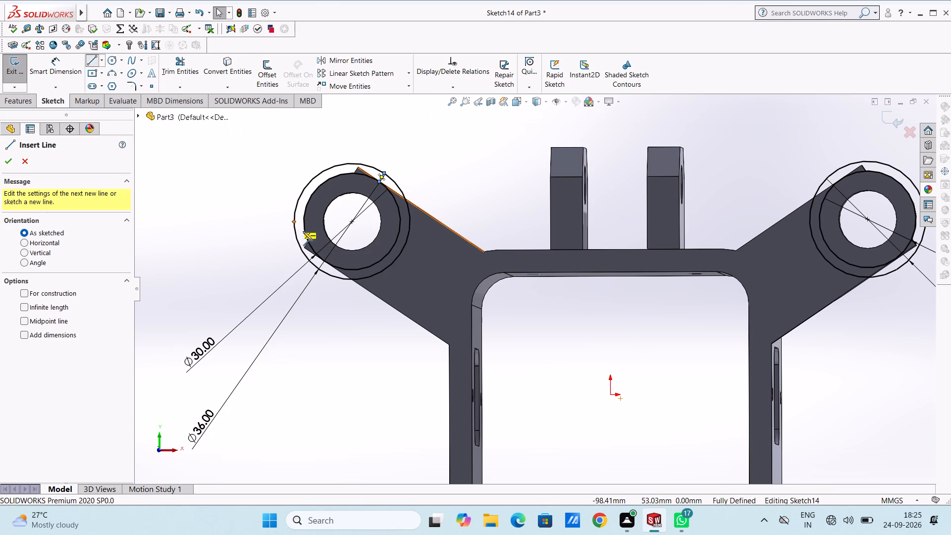
left_click(321, 259)
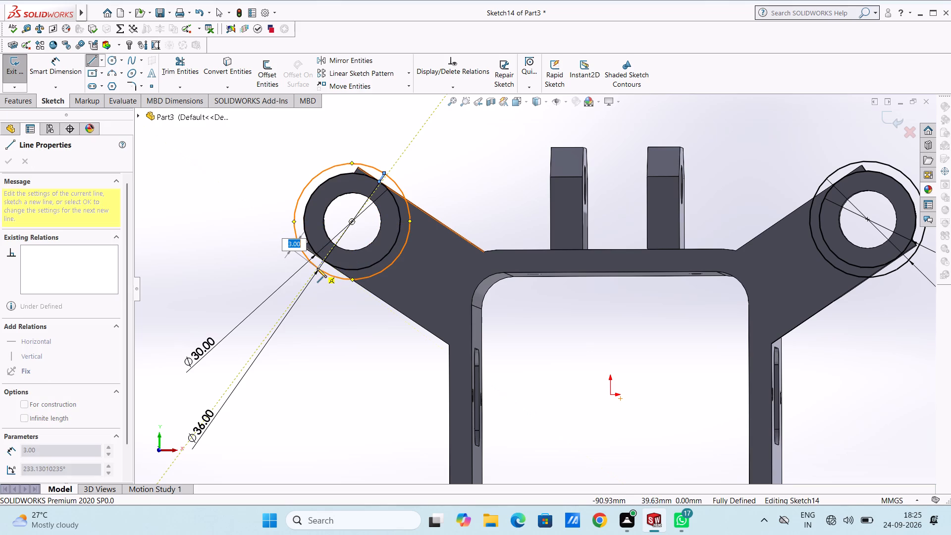
left_click(317, 268)
key("Escape")
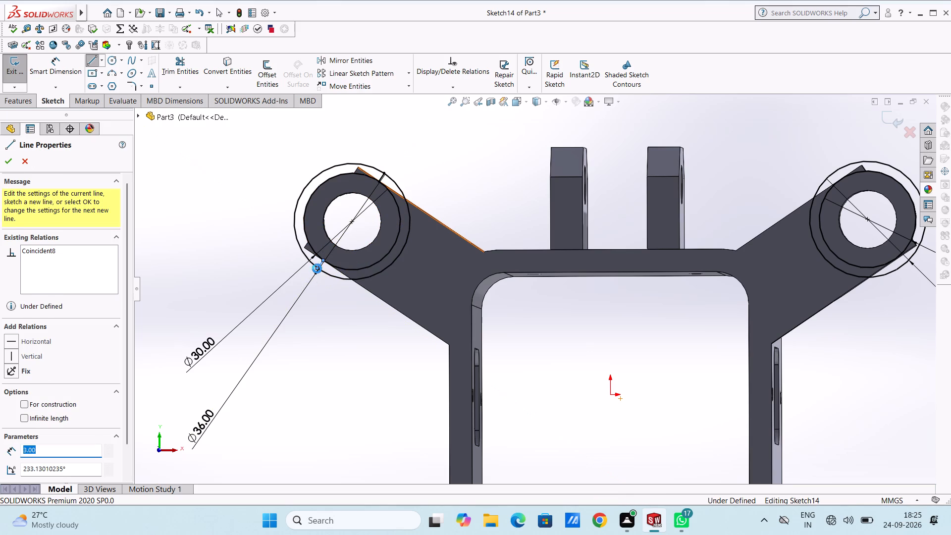
key("Escape")
Trim away the portion of the left arm's 36 mm circle that crosses the arm between the two bridging lines.
scroll(384, 193, "down", 1)
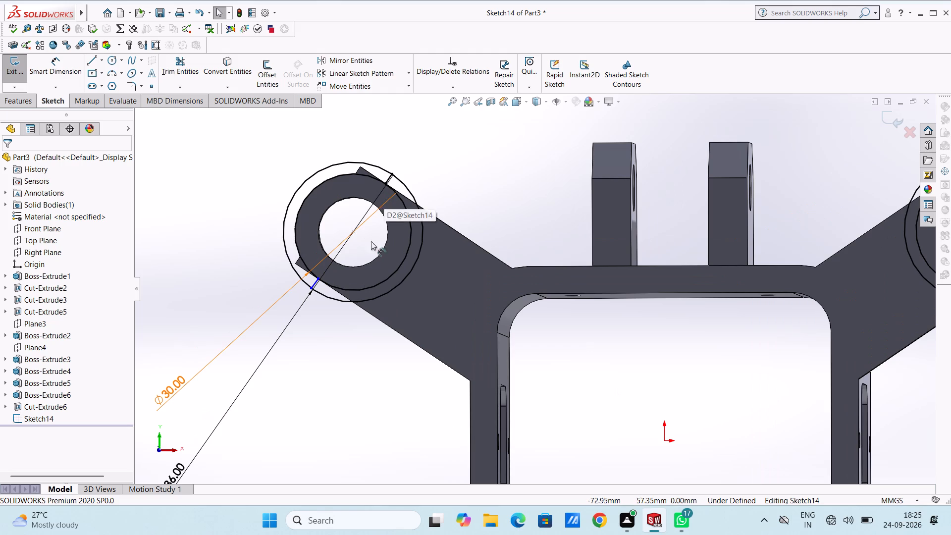
left_click(278, 314)
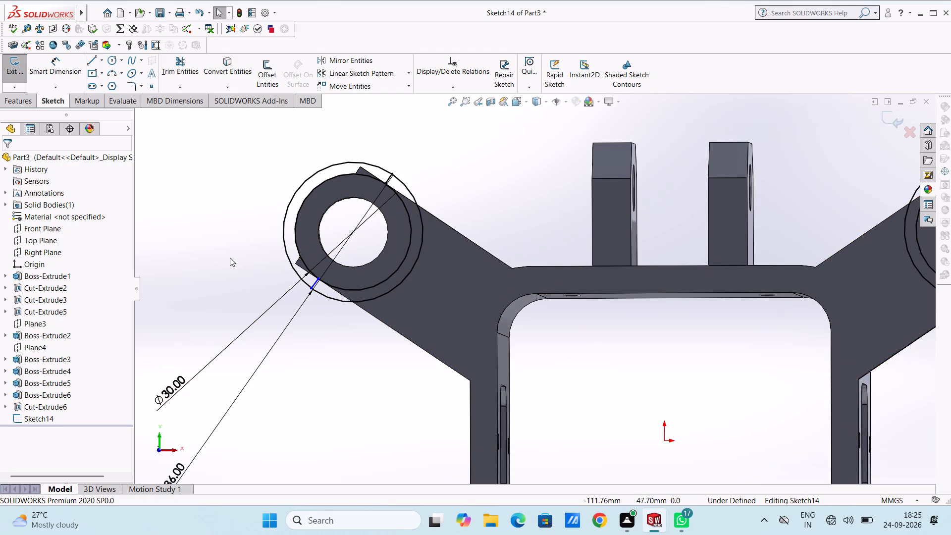
left_click(190, 67)
left_click(345, 300)
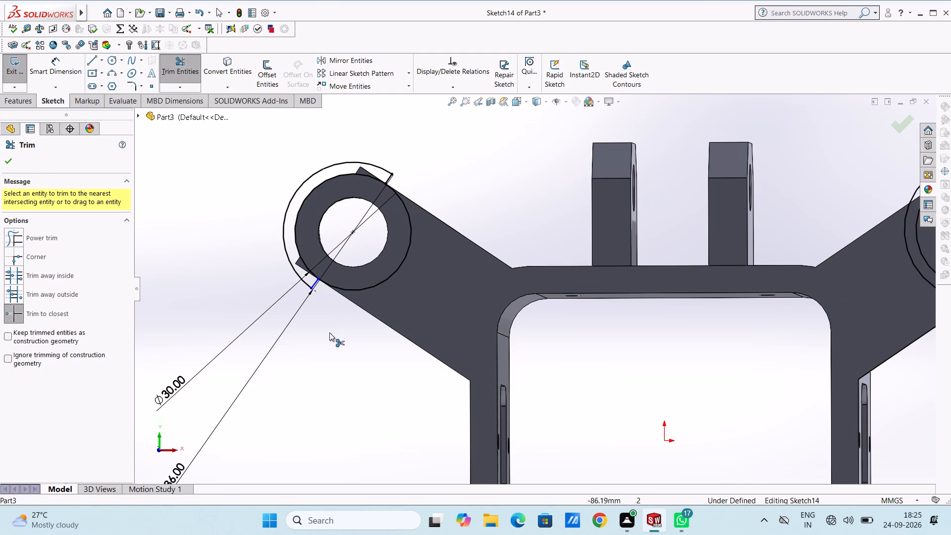
key("Escape")
key("Escape")
Draw two 3 mm lines bridging the concentric circles at the upper and lower edges of the right arm.
scroll(329, 332, "up", 4)
scroll(839, 252, "down", 3)
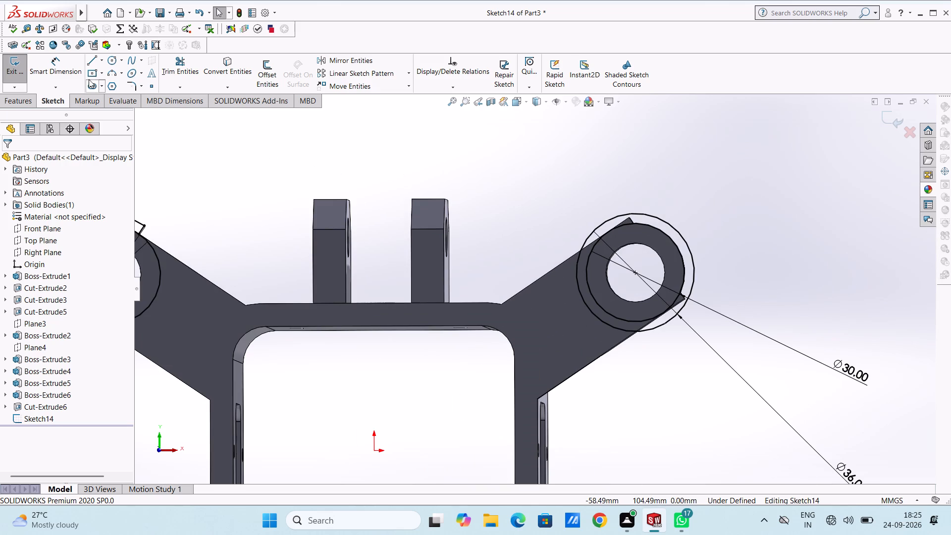
left_click(95, 59)
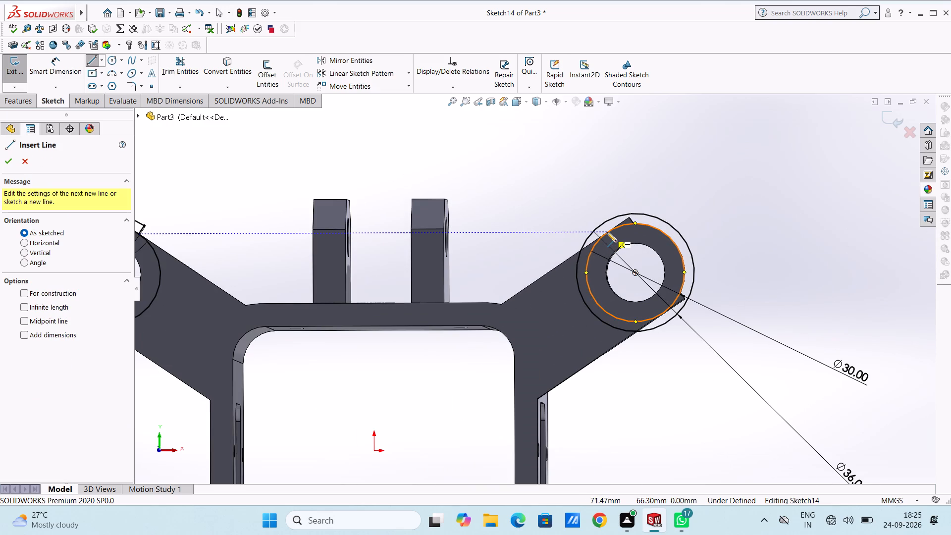
left_click(607, 232)
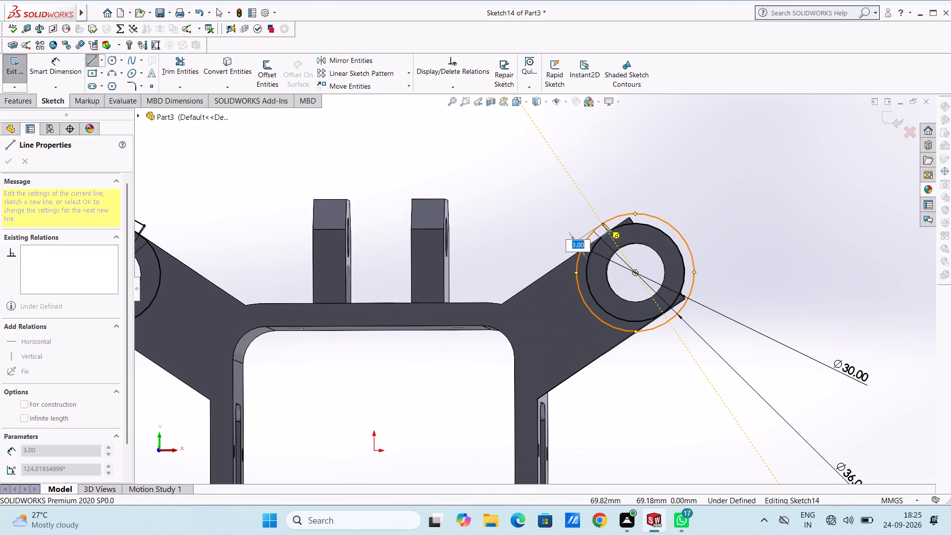
left_click(601, 222)
key("Escape")
key("Escape")
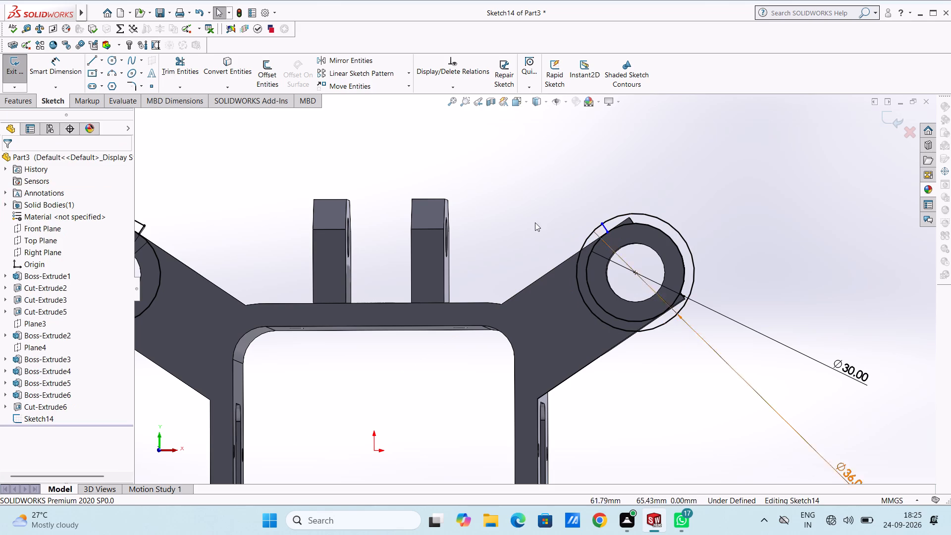
left_click(90, 59)
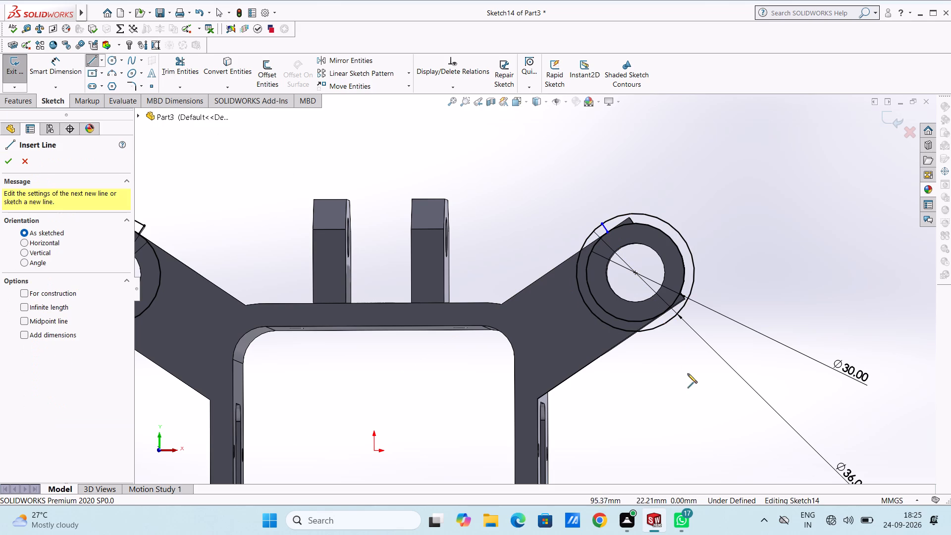
left_click(663, 313)
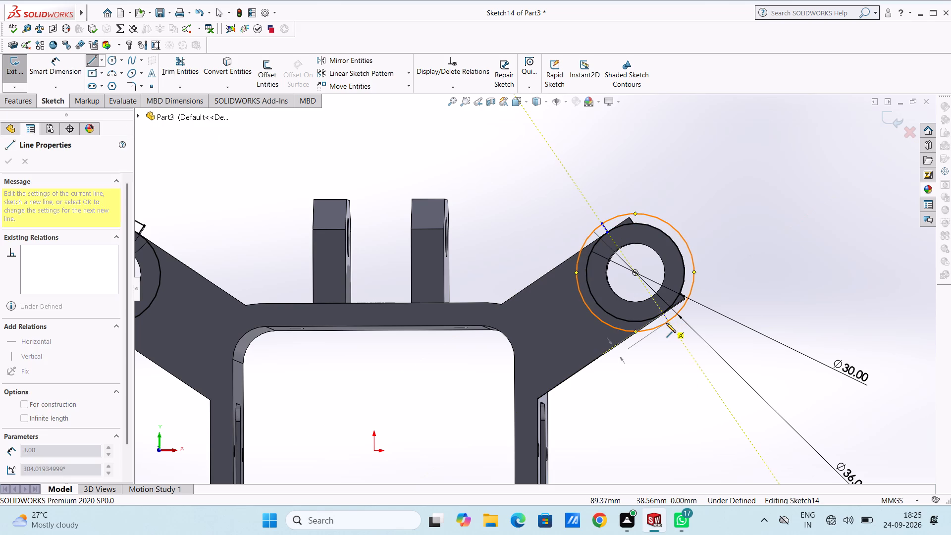
left_click(667, 322)
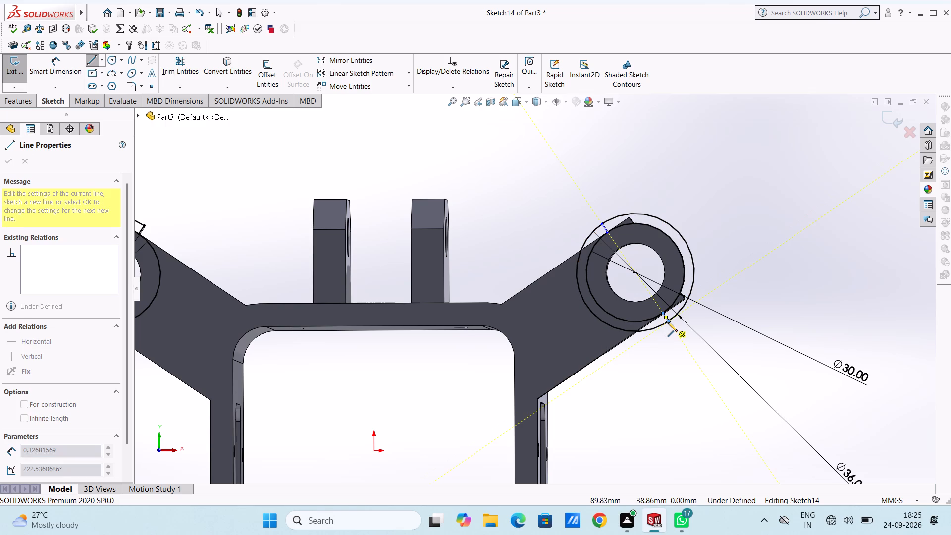
key("Escape")
key("Escape")
key("Escape")
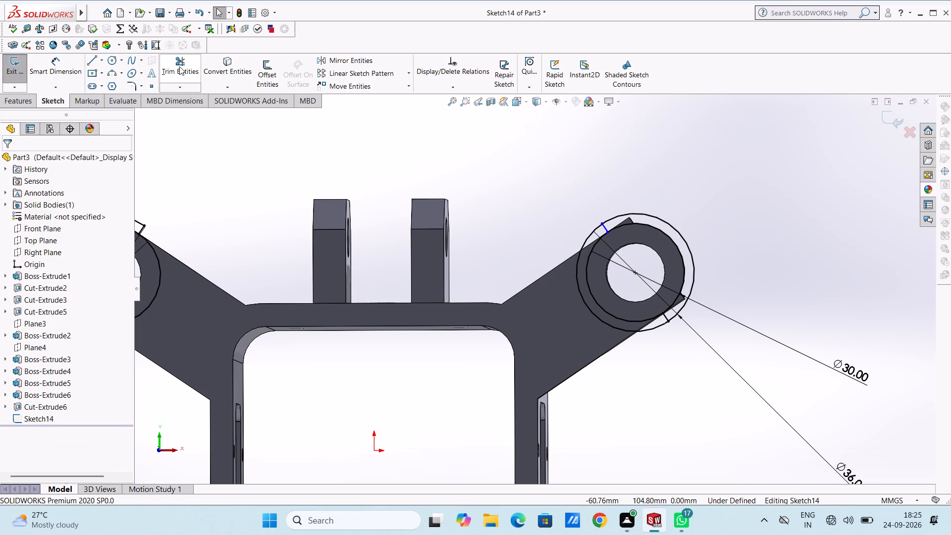
Trim away the portion of the right arm's 36 mm circle that crosses the arm between its two bridging lines.
left_click(179, 66)
left_click(581, 244)
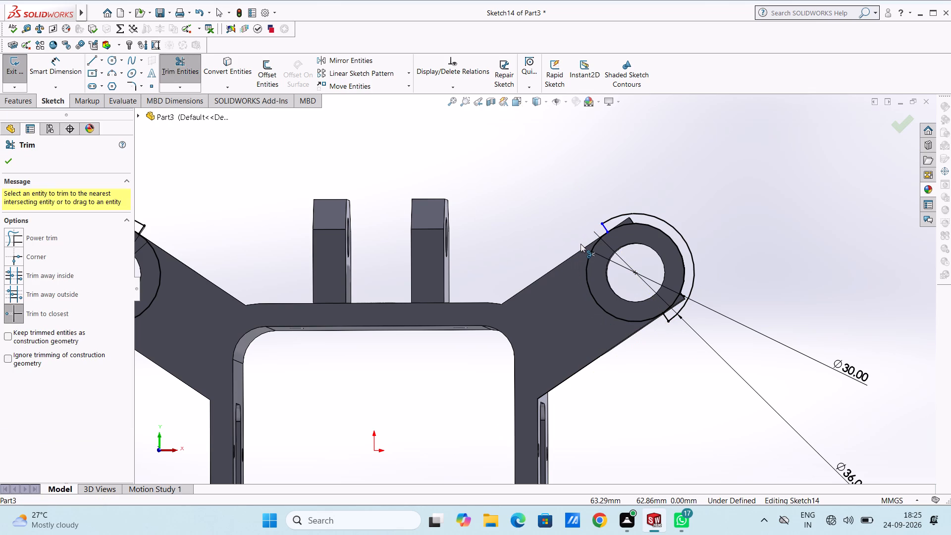
key("Escape")
key("Escape")
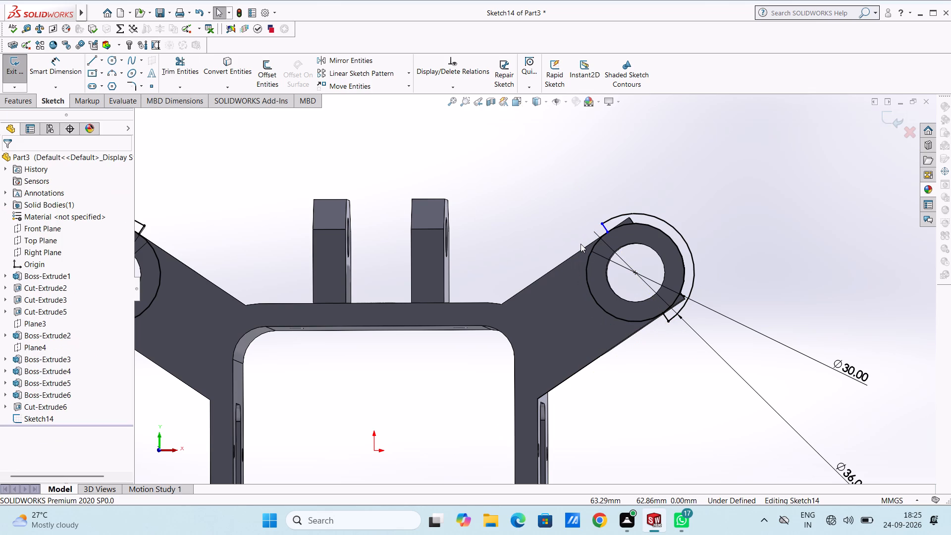
Trim away the portions of the 30 mm circles that cross the right and left arms, leaving C-shaped profiles.
left_click(173, 67)
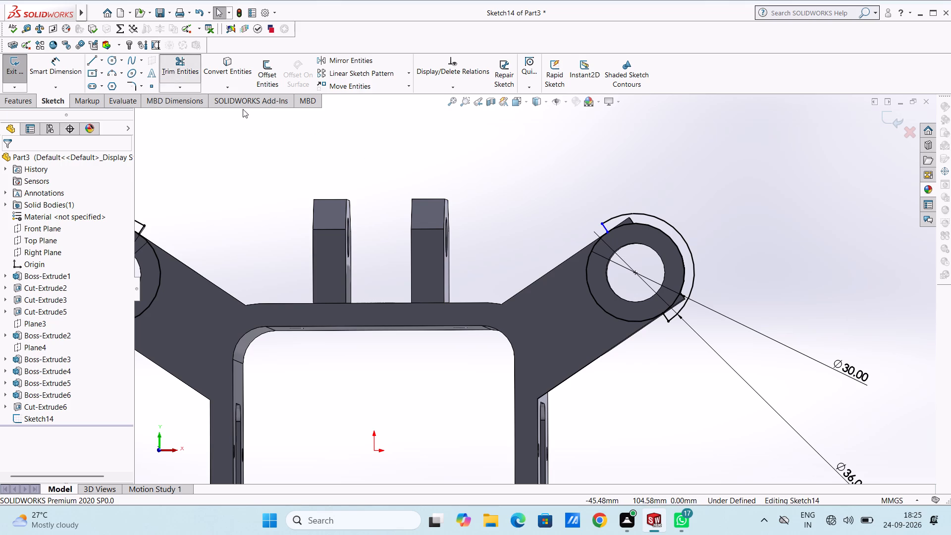
left_click(593, 298)
scroll(592, 298, "up", 3)
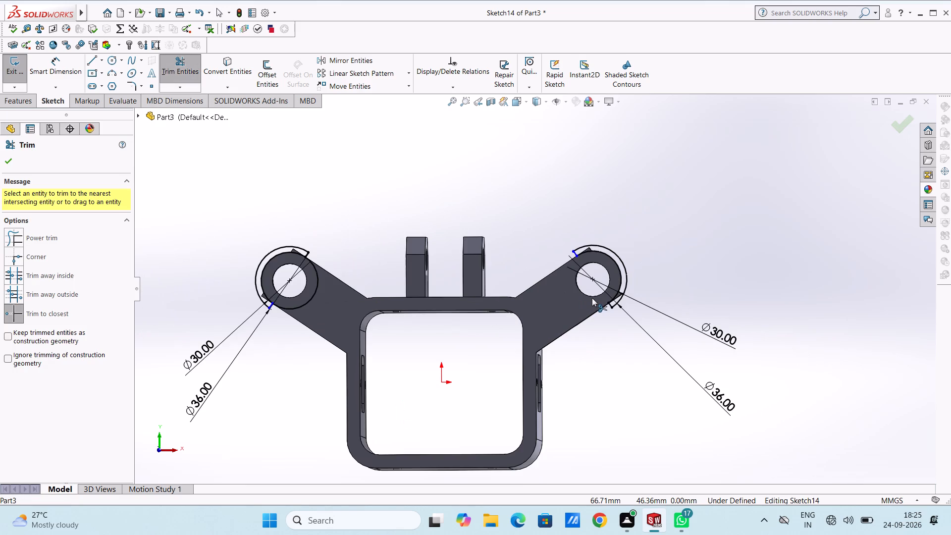
left_click(310, 299)
key("Escape")
key("Escape")
Cut-extrude the C-shaped profiles around both arm ends with a blind depth of 30 mm.
middle_click_drag(318, 225, 326, 310)
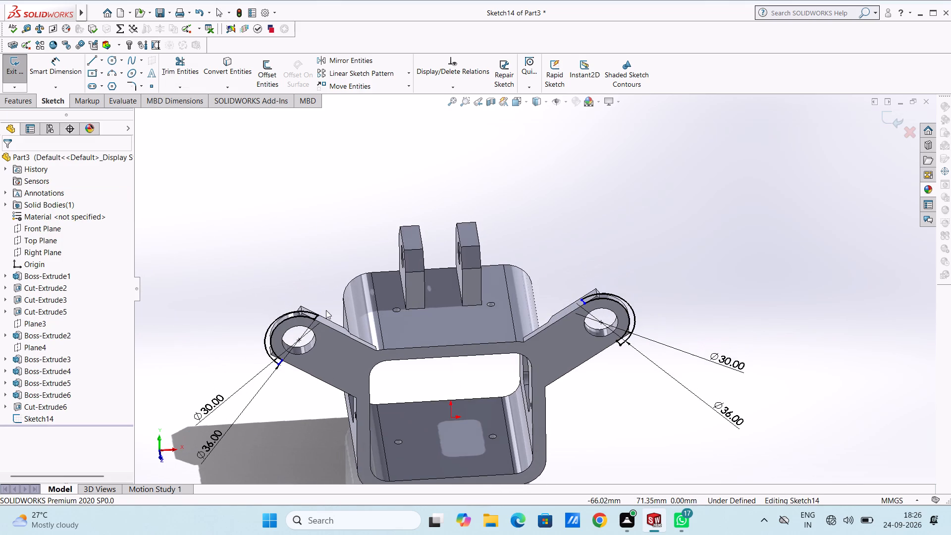
left_click(29, 99)
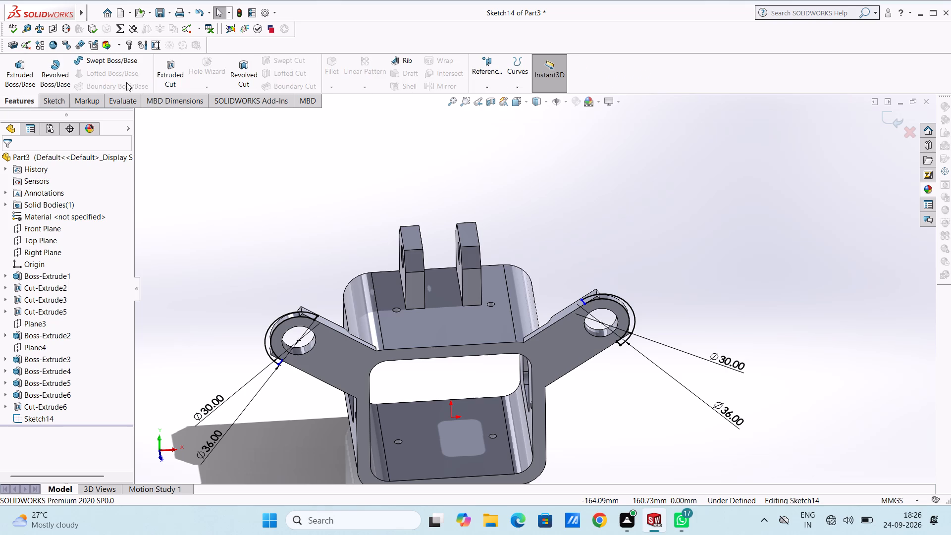
left_click(168, 73)
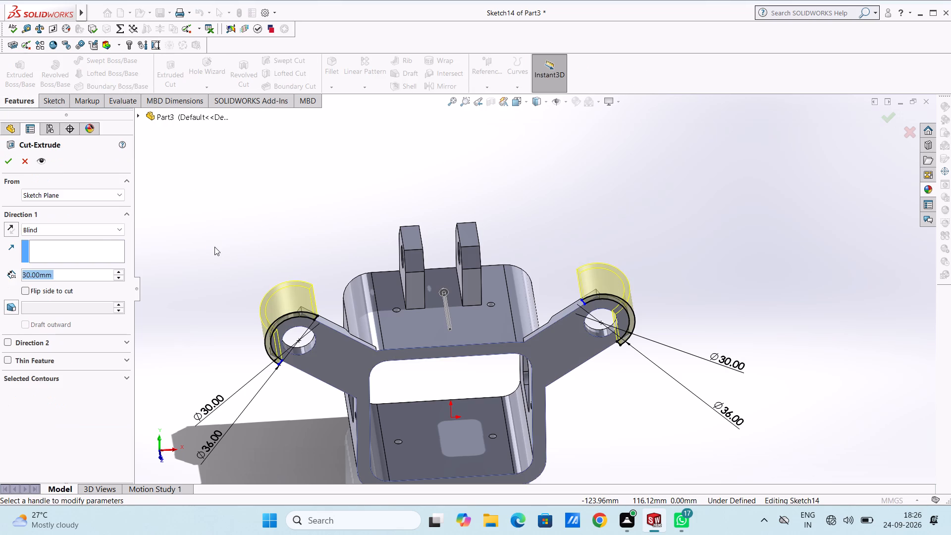
left_click(8, 161)
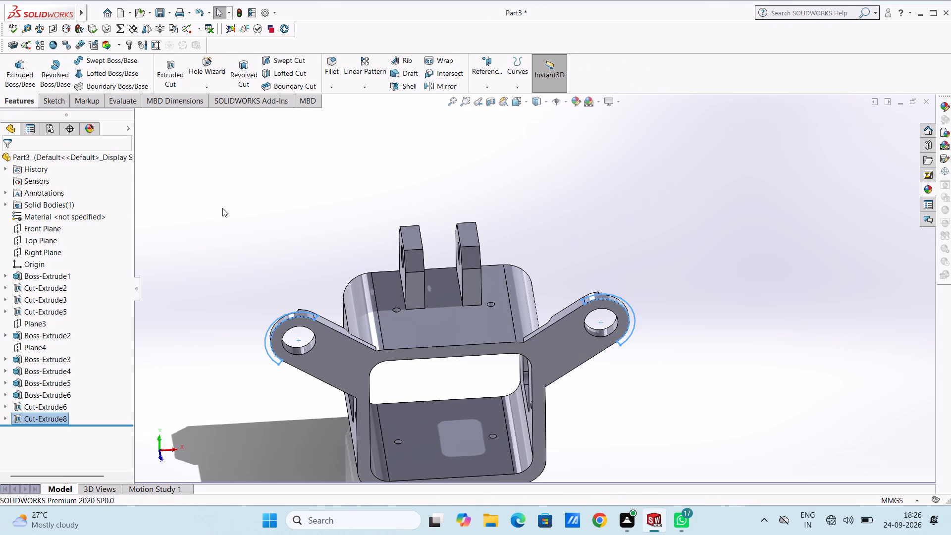
left_click(222, 208)
Examine the cut arm ends and the rest of the bracket from the front, isometric and rear angles.
middle_click_drag(236, 219, 245, 270)
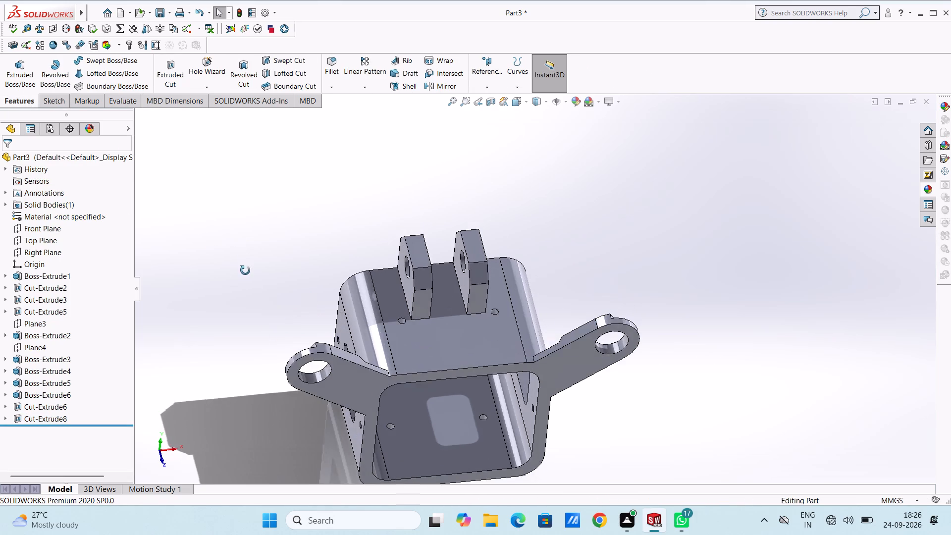
middle_click_drag(245, 270, 245, 282)
key("ctrl+1")
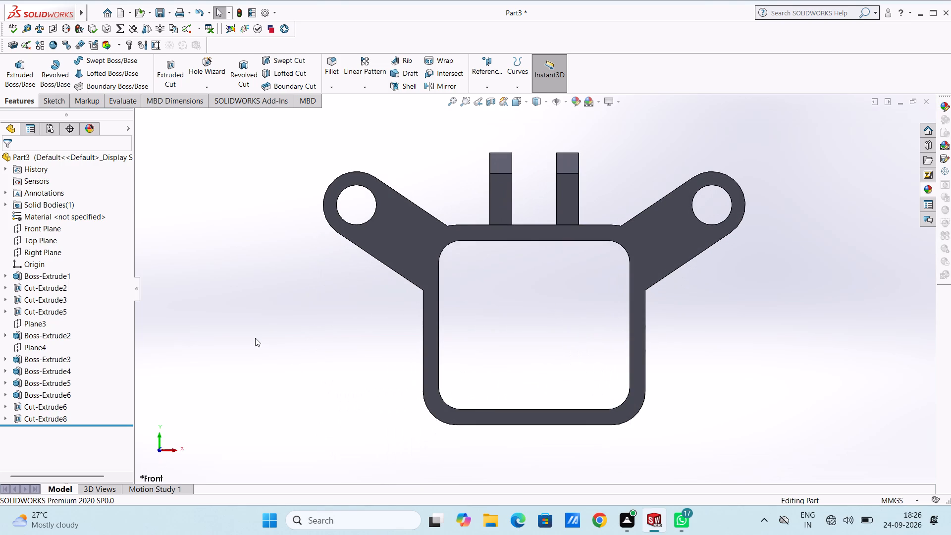
key("ctrl+7")
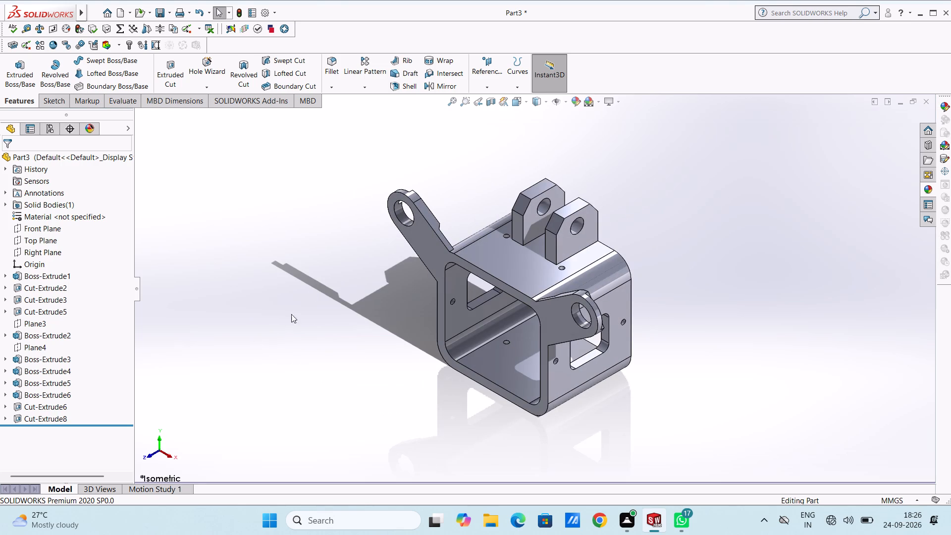
middle_click_drag(321, 265, 249, 336)
middle_click_drag(325, 291, 322, 338)
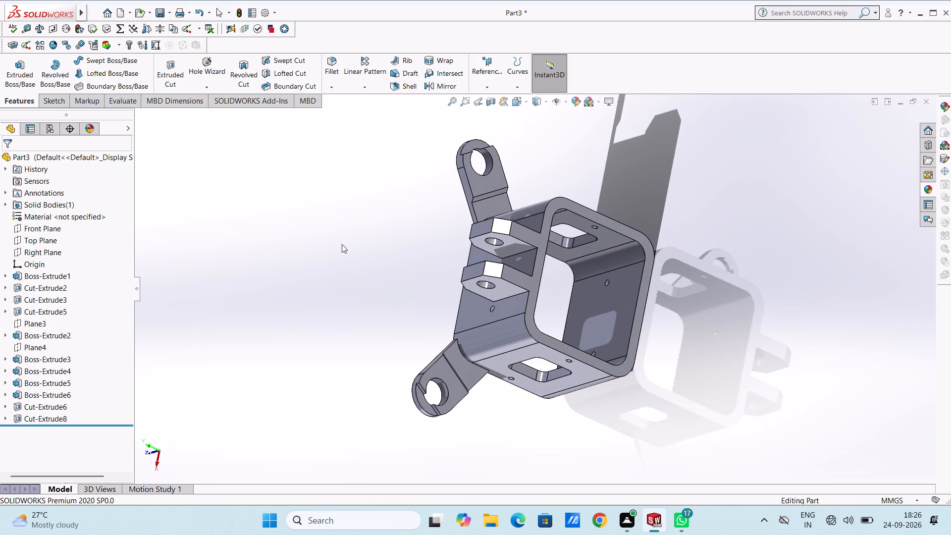
middle_click_drag(345, 245, 370, 290)
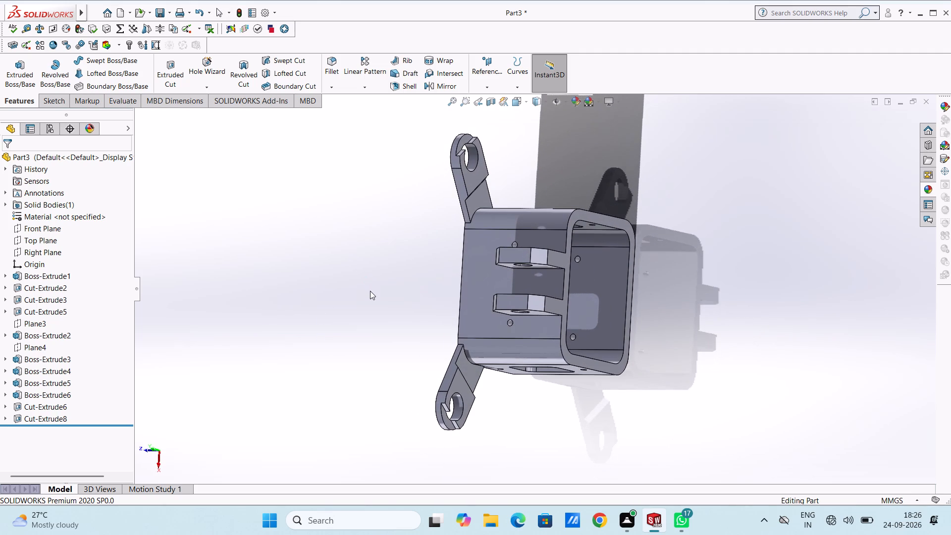
middle_click_drag(479, 195, 551, 194)
scroll(551, 194, "down", 1)
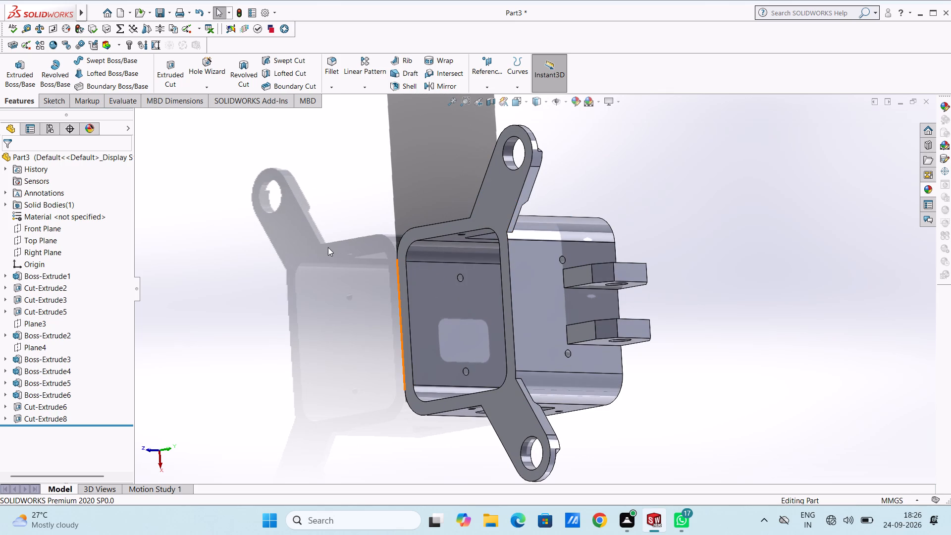
middle_click_drag(327, 247, 261, 275)
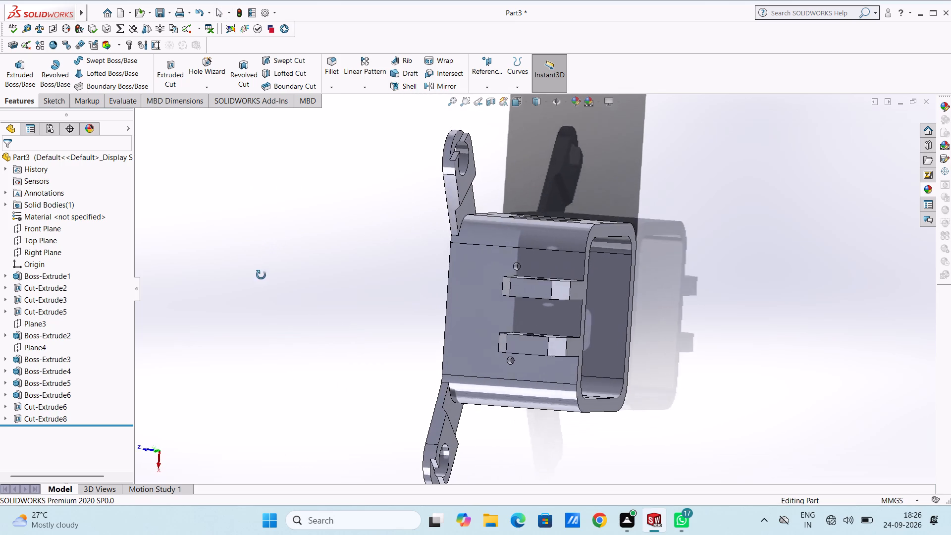
middle_click_drag(261, 275, 247, 319)
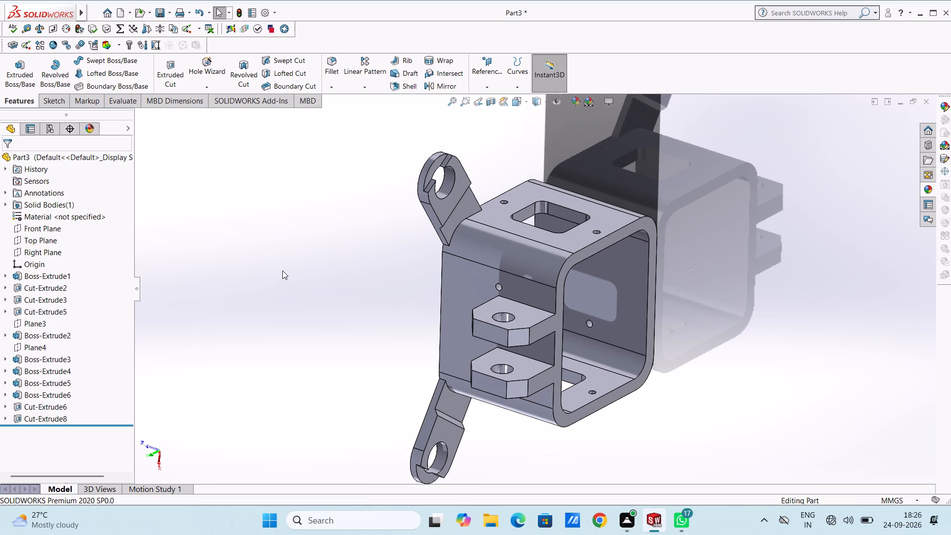
Start a sketch on the rear face of the back view's left arm and draw concentric 15 mm and 9 mm radius circles at its hole.
key("ctrl+2")
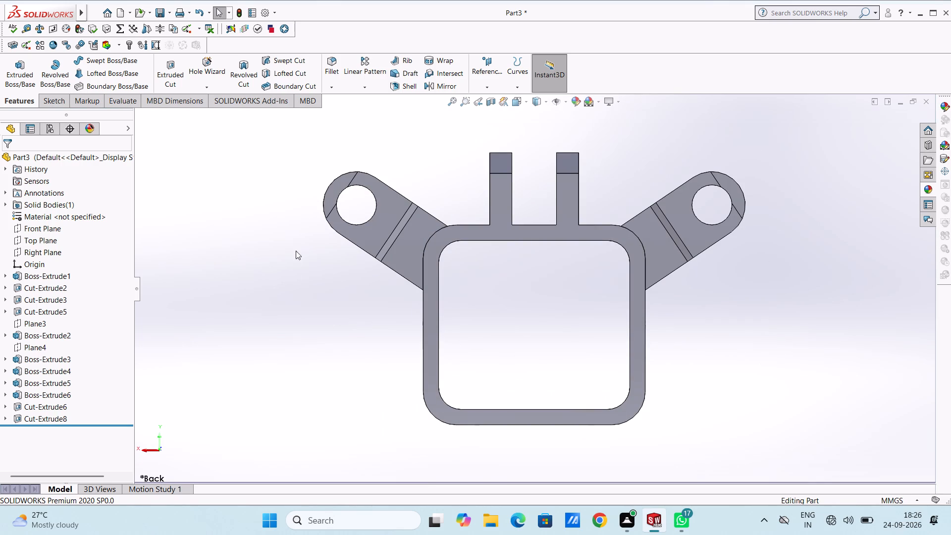
left_click(352, 232)
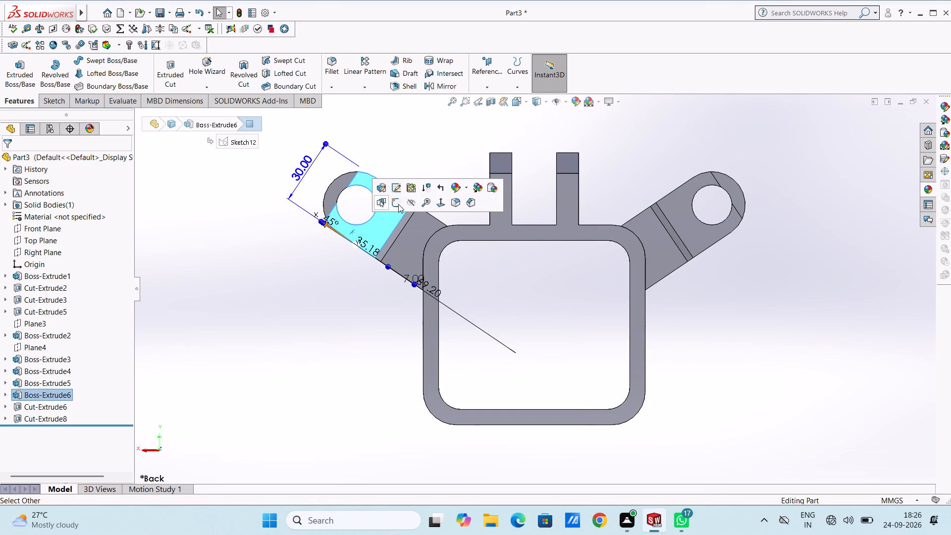
left_click(398, 204)
left_click(269, 280)
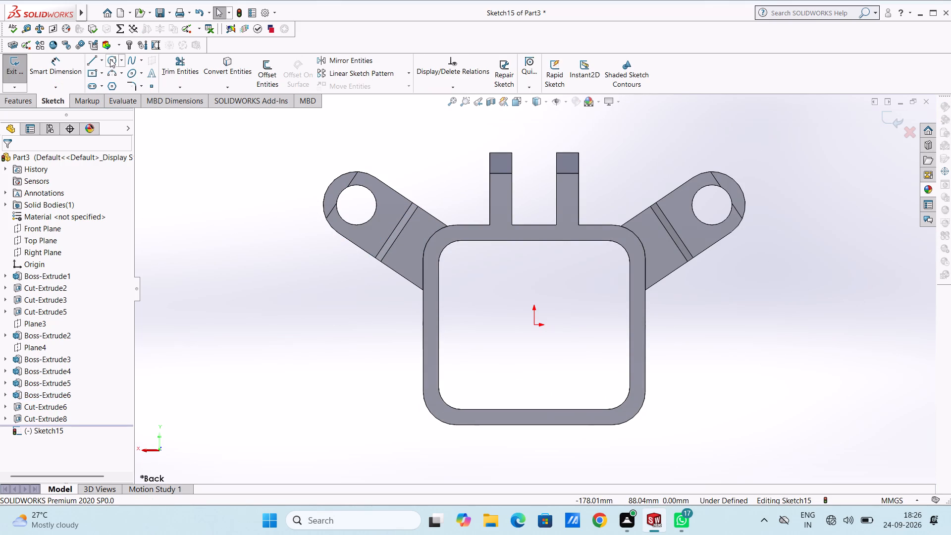
left_click(110, 59)
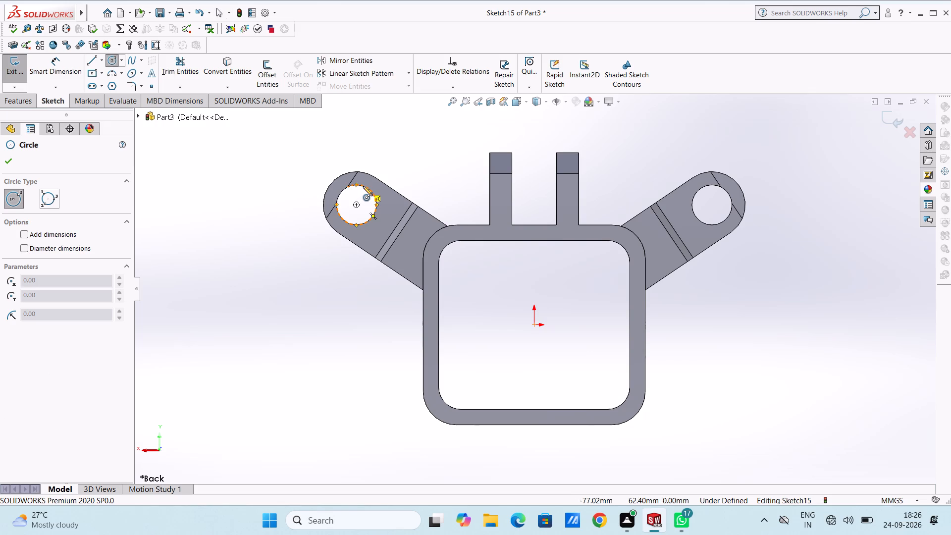
left_click(356, 205)
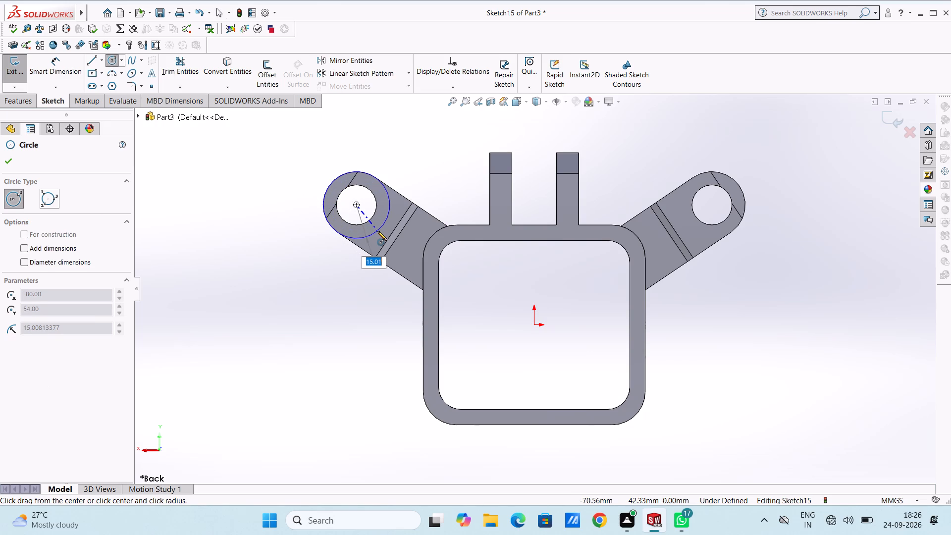
type("15")
key("Return")
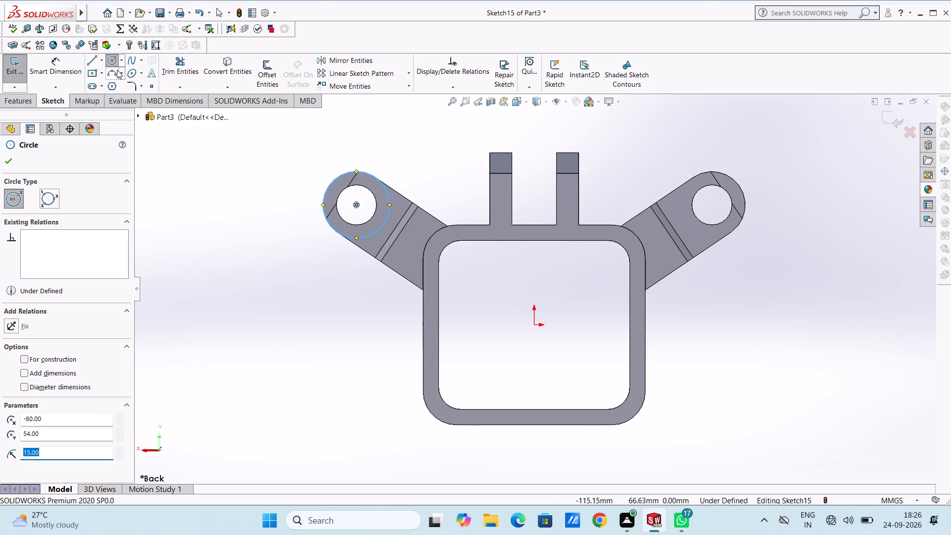
left_click(357, 205)
left_click(364, 223)
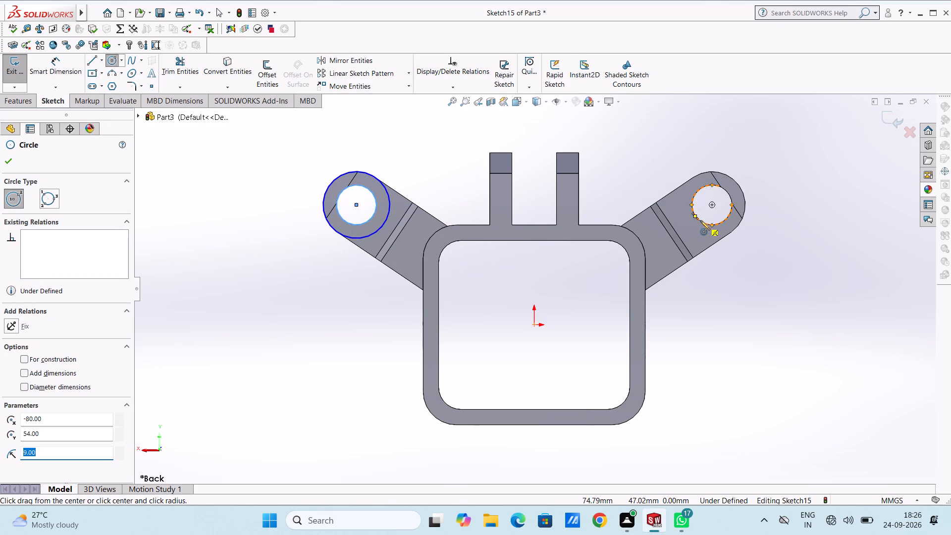
Draw concentric 9 mm and 15 mm radius circles at the hole of the back view's right arm.
left_click(712, 204)
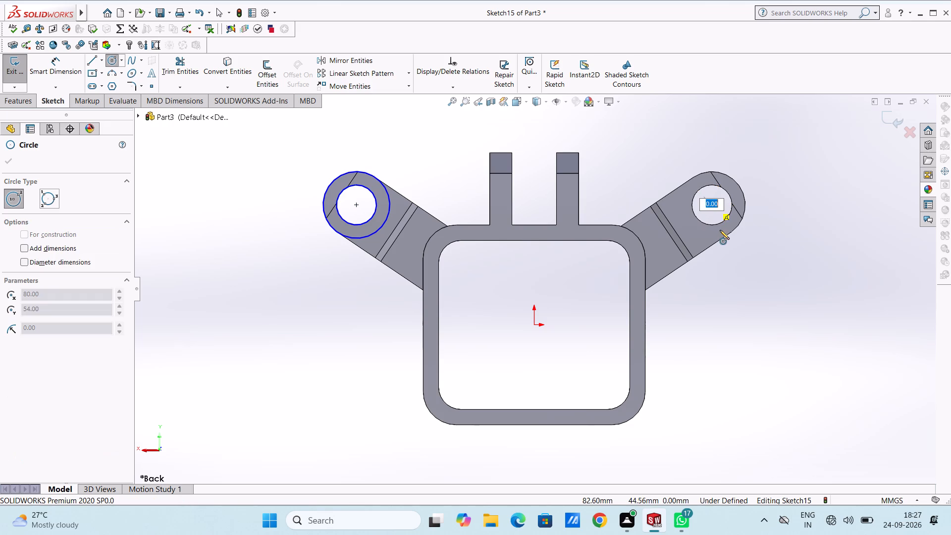
key("9")
key("Return")
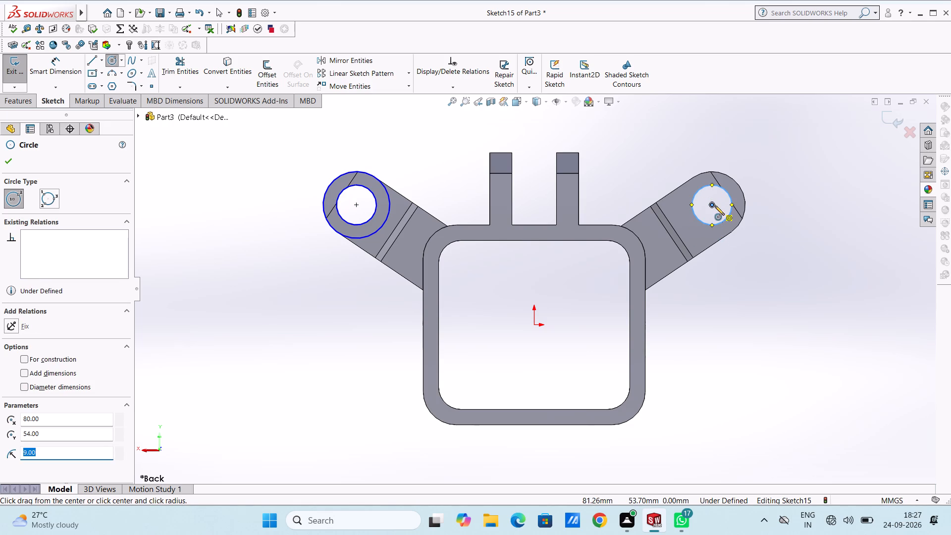
left_click(712, 204)
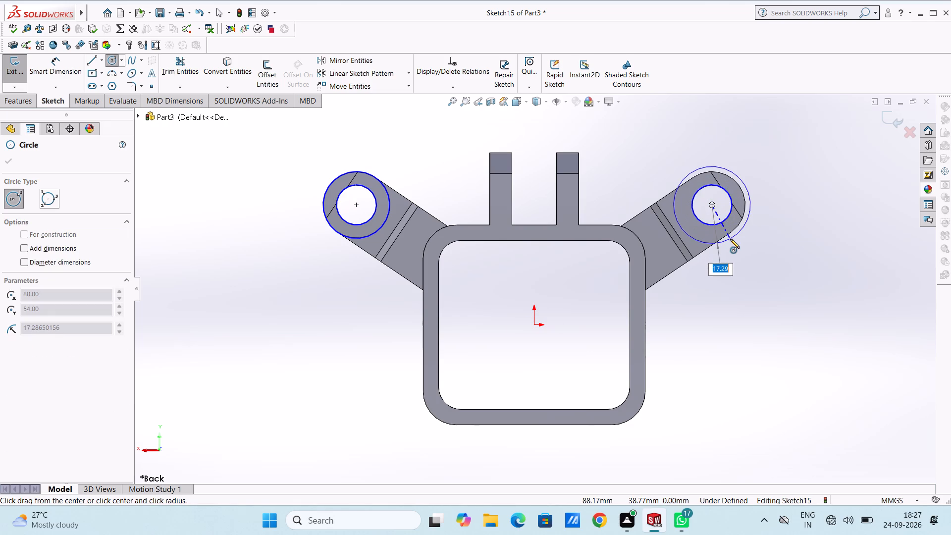
type("15")
key("Return")
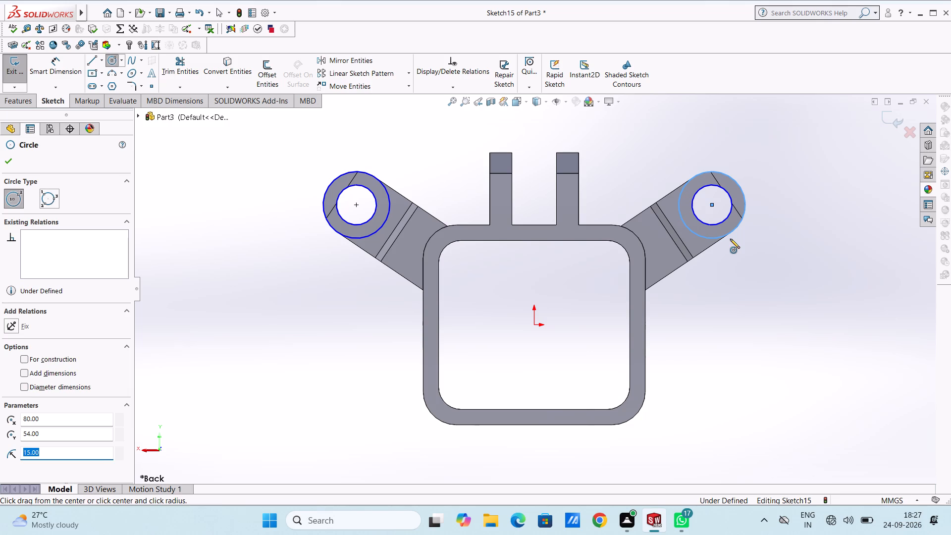
key("Escape")
key("Escape")
key("Escape")
Dimension the two circles on the back view's left arm with diameters of 30 mm and 18 mm.
left_click(43, 74)
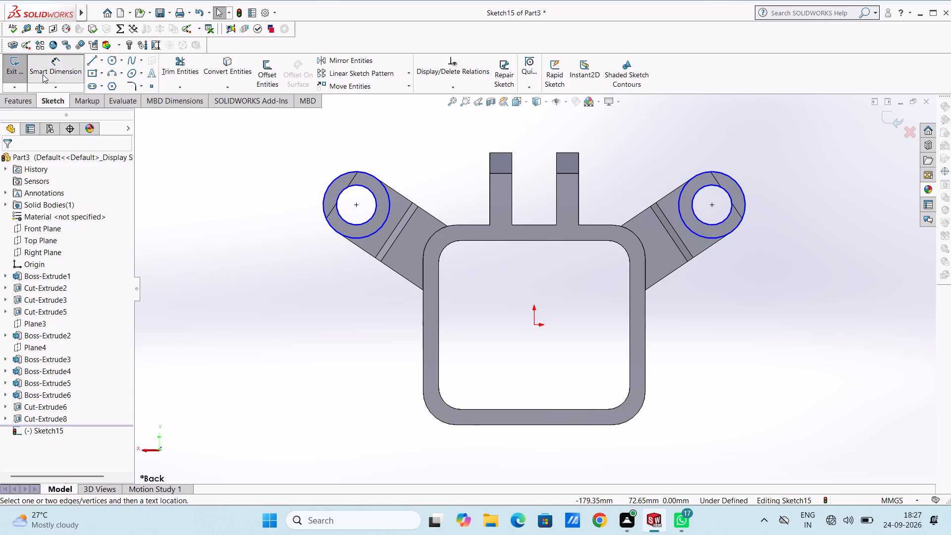
left_click(322, 210)
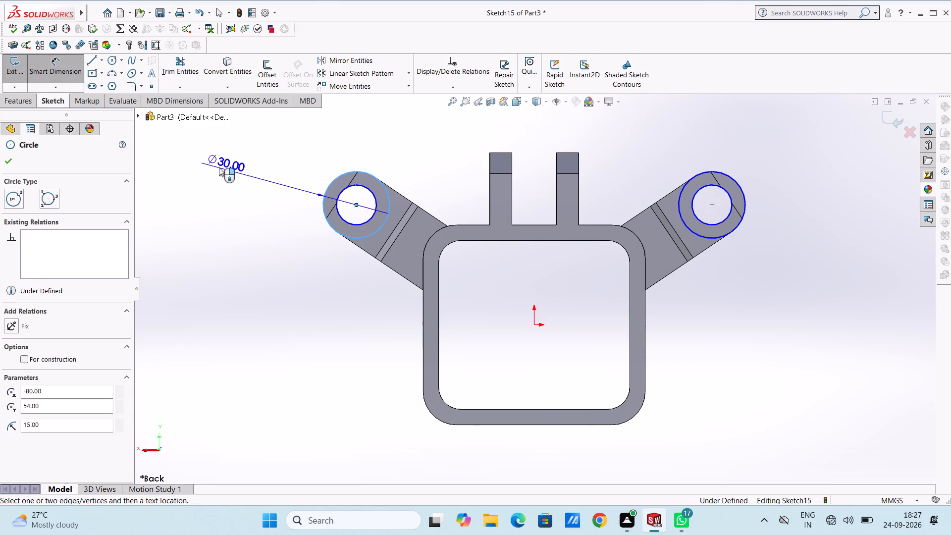
left_click(214, 165)
left_click(172, 152)
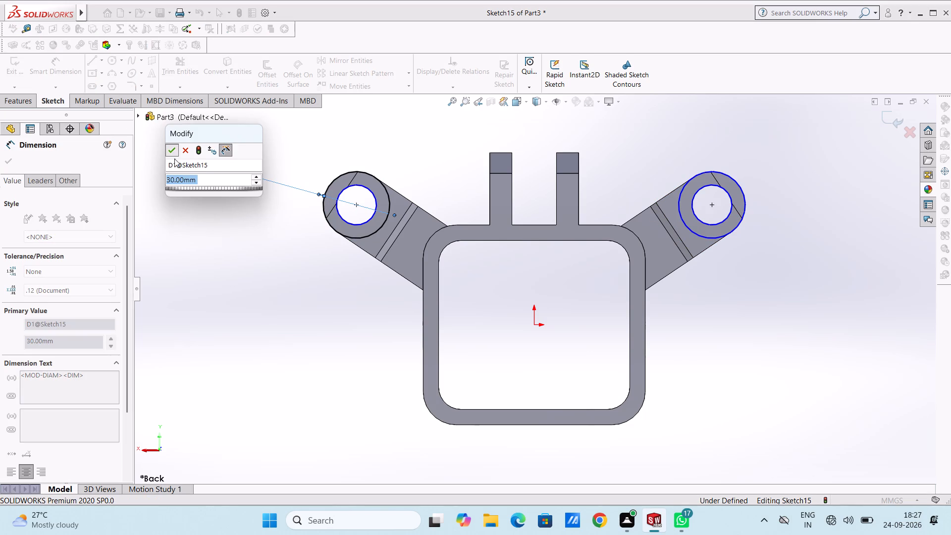
left_click(200, 218)
left_click(347, 224)
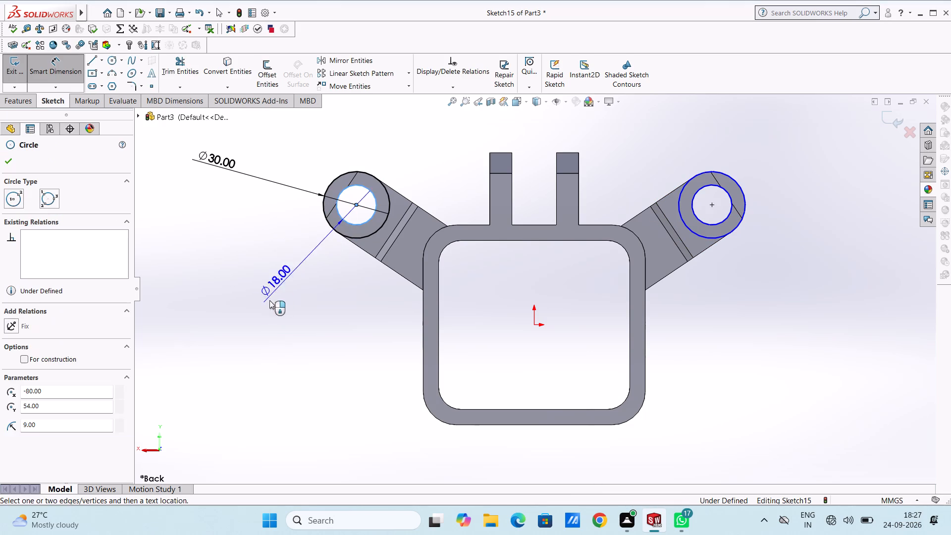
left_click(260, 315)
left_click(214, 298)
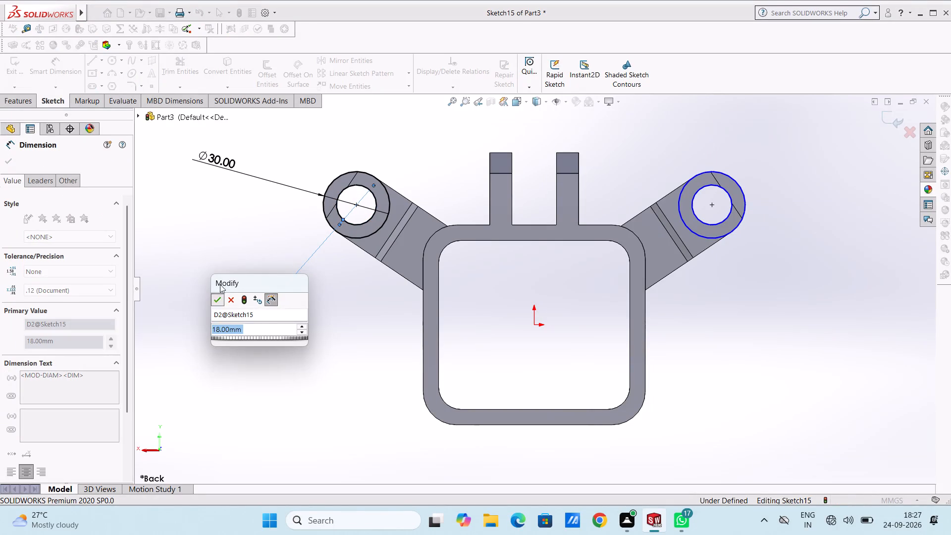
left_click(231, 261)
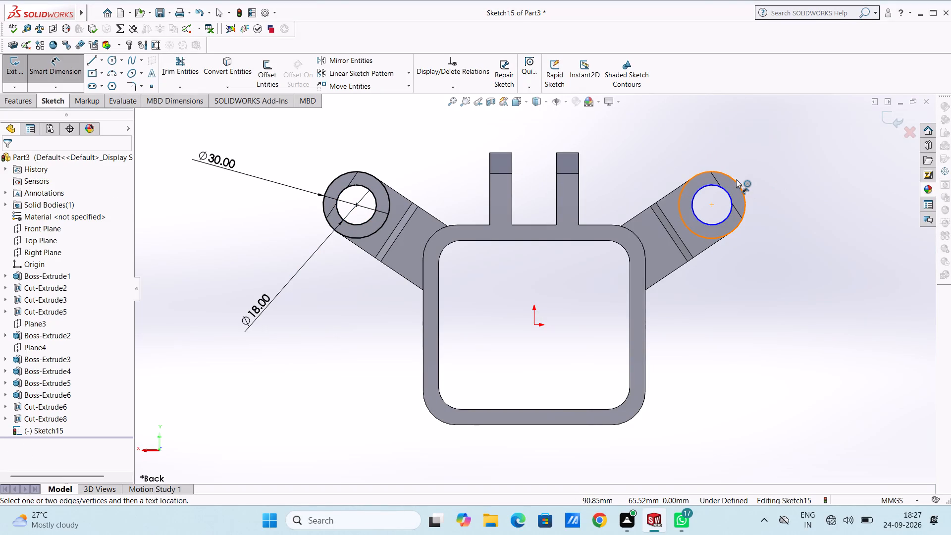
Dimension the two circles on the back view's right arm with diameters of 30 mm and 18 mm.
left_click(736, 179)
left_click(785, 265)
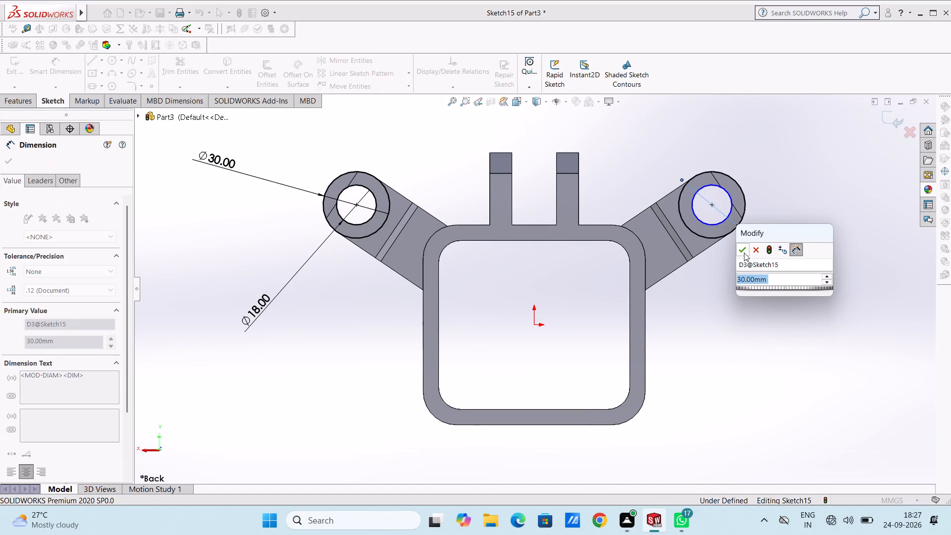
left_click(743, 251)
left_click(810, 191)
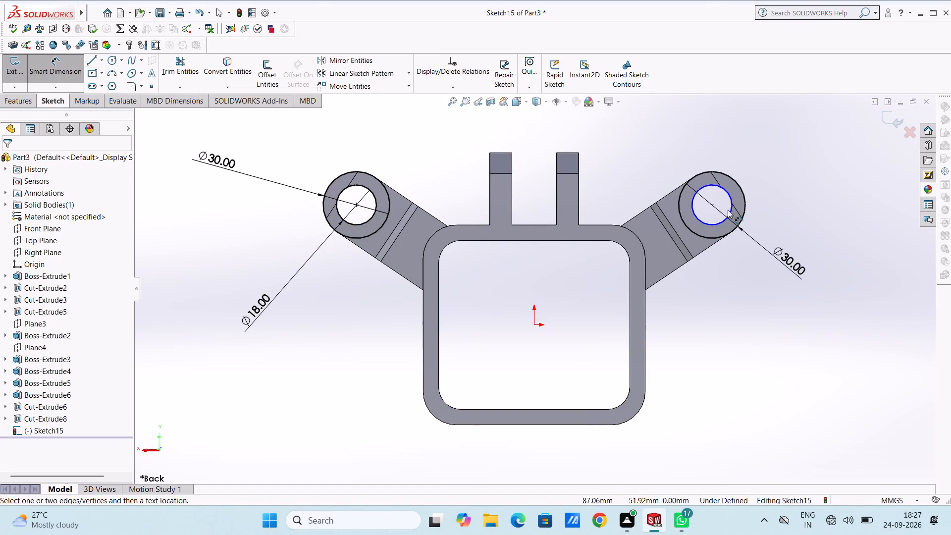
left_click(729, 212)
left_click(775, 300)
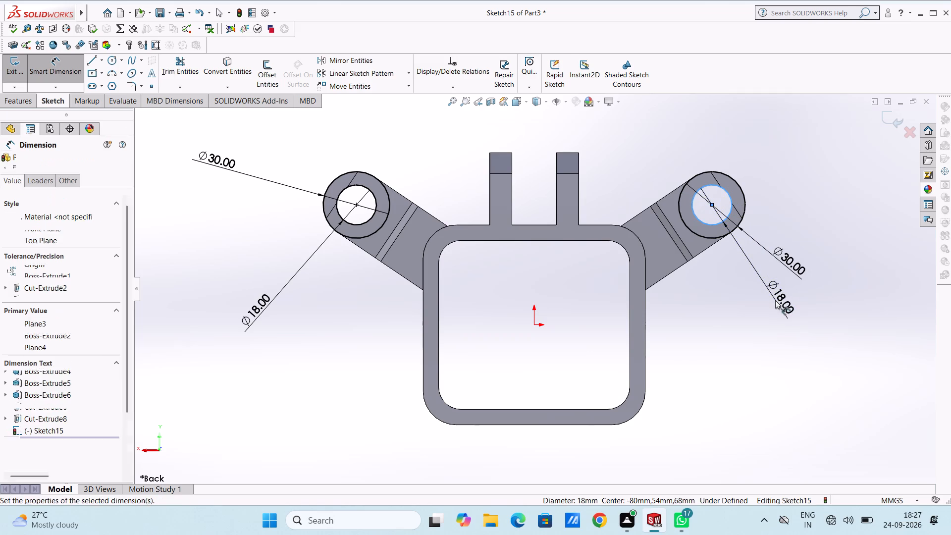
left_click(734, 285)
left_click(728, 280)
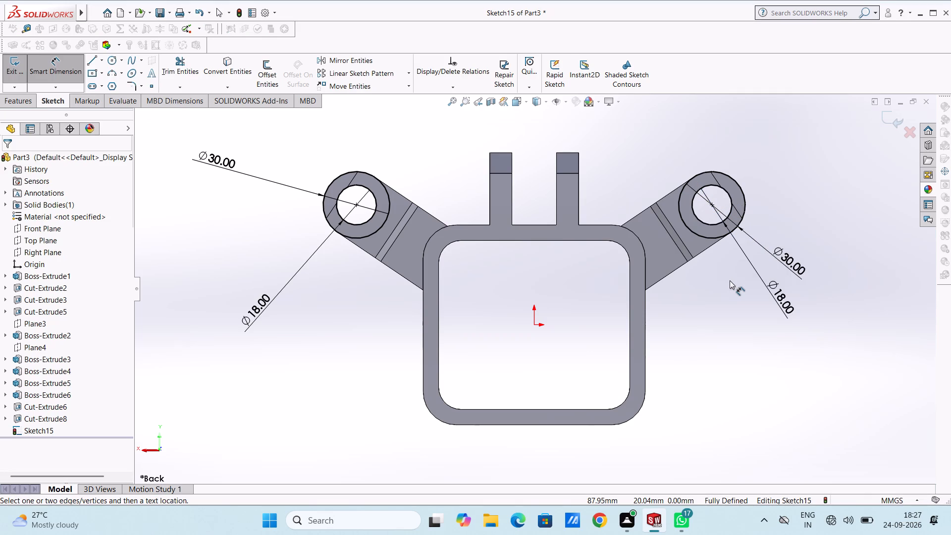
key("Escape")
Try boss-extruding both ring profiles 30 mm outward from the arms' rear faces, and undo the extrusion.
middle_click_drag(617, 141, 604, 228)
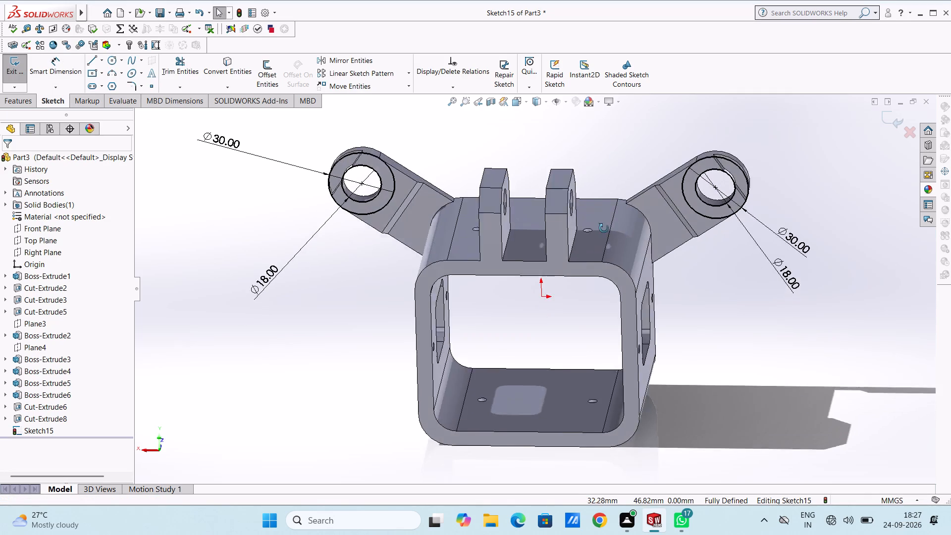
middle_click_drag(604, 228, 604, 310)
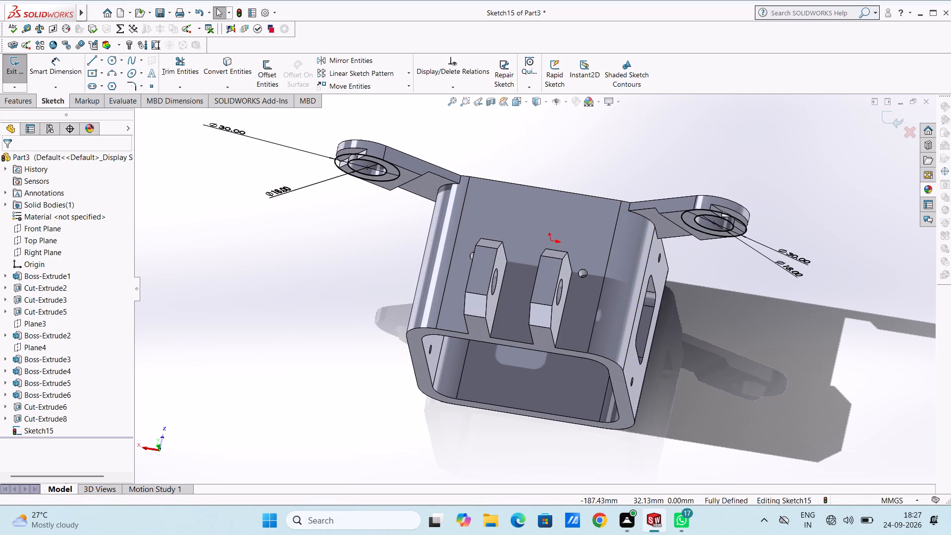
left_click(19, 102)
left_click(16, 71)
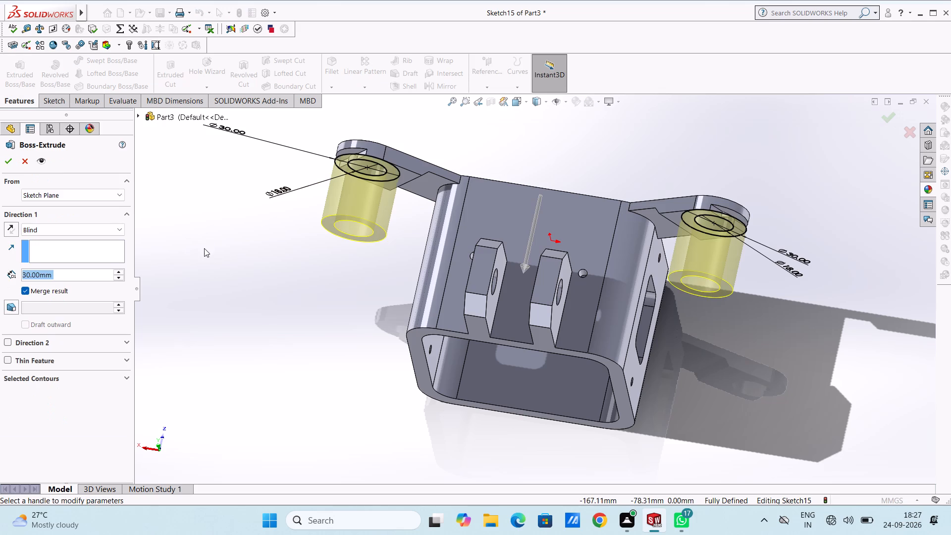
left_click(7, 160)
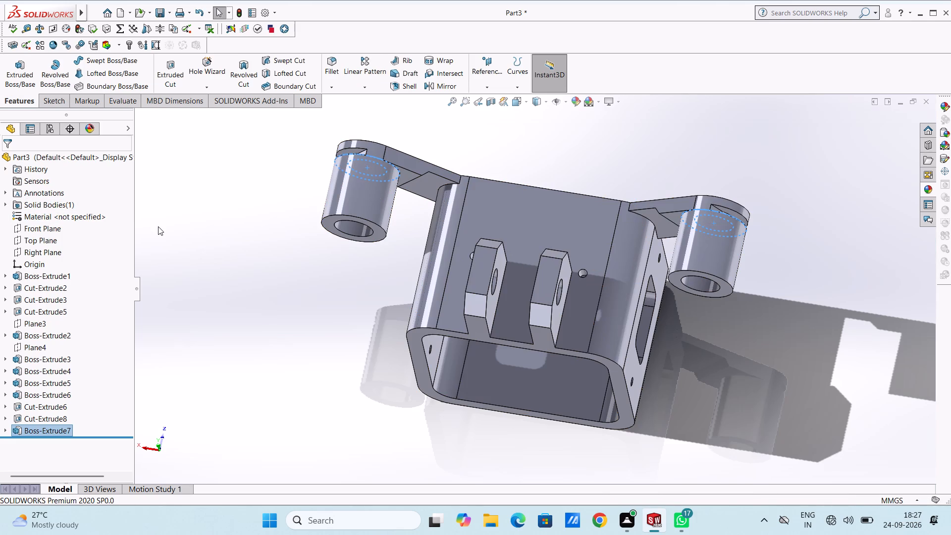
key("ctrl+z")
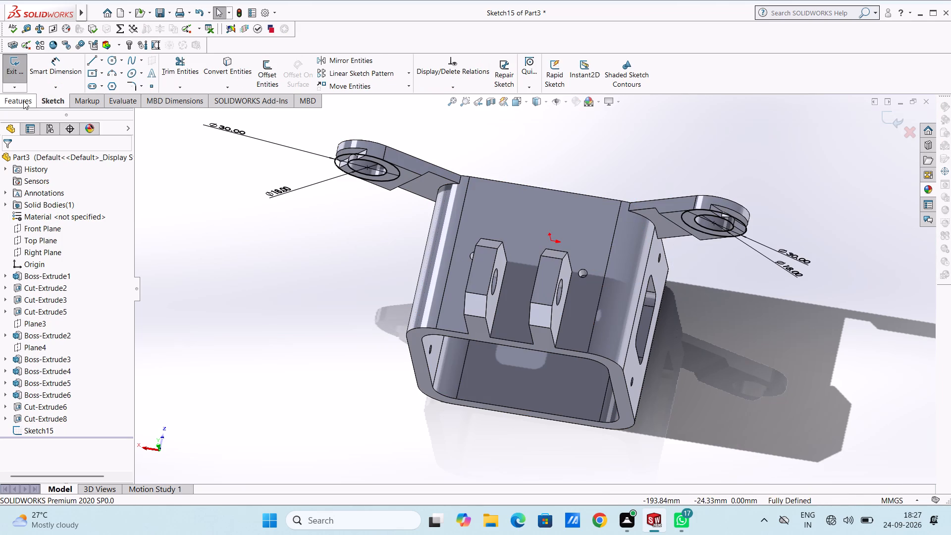
Boss-extrude both ring profiles in the reversed direction, into the arm ends, with a blind depth of 5 mm and merged result.
left_click(23, 101)
left_click(16, 66)
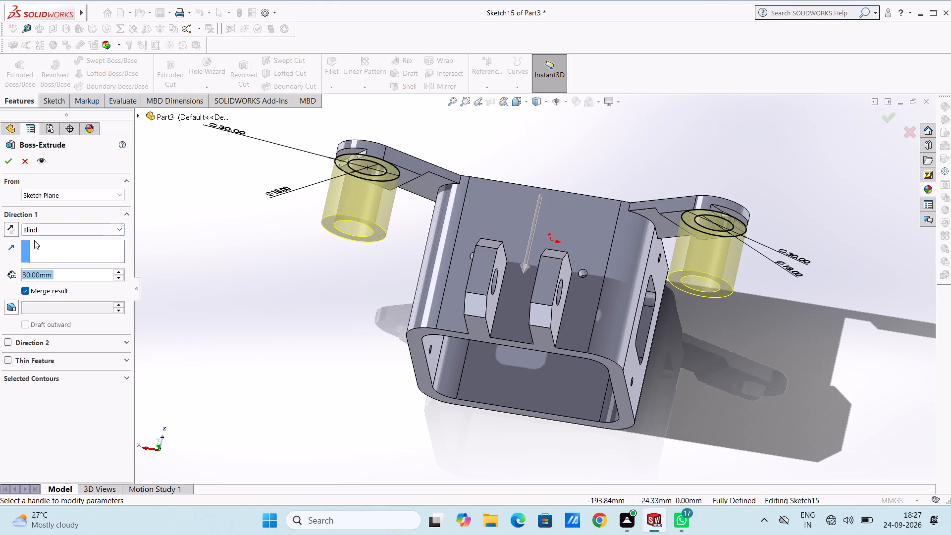
left_click(9, 227)
double_click(55, 278)
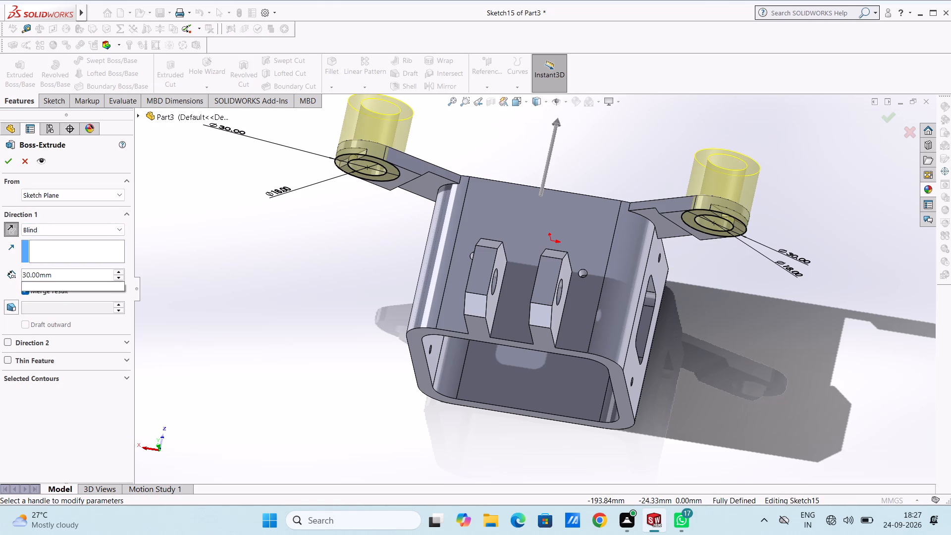
key("5")
key("Return")
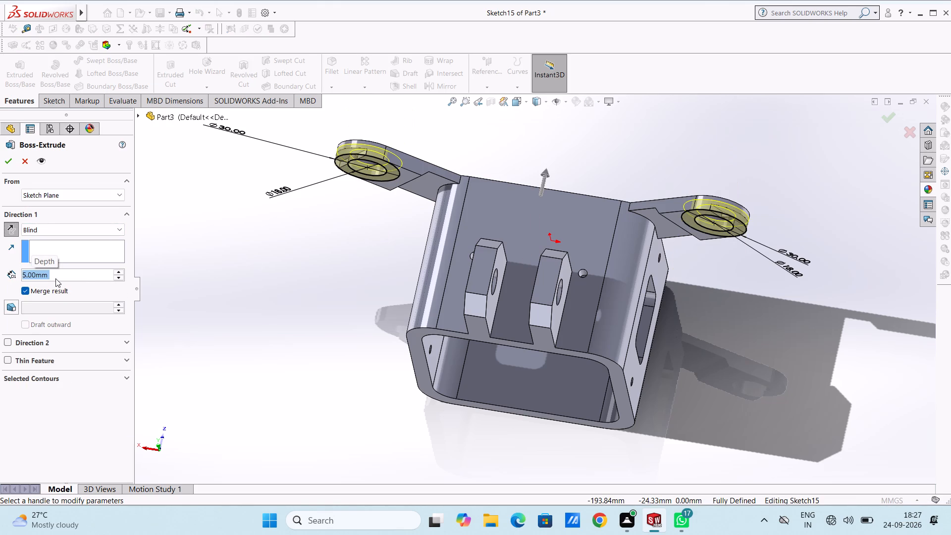
left_click(7, 159)
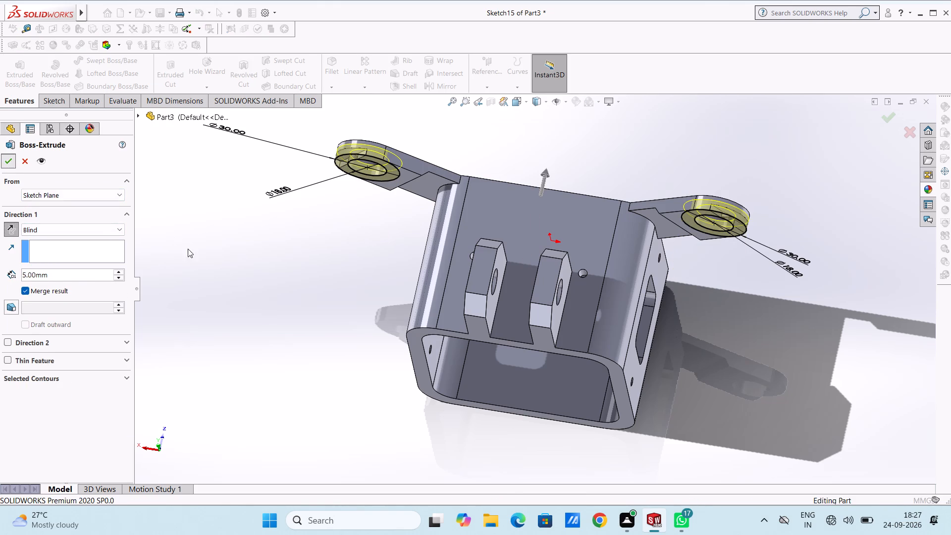
left_click(251, 279)
Examine the rebuilt arm ends and the rest of the bracket from the back and several oblique angles.
middle_click_drag(276, 221, 267, 274)
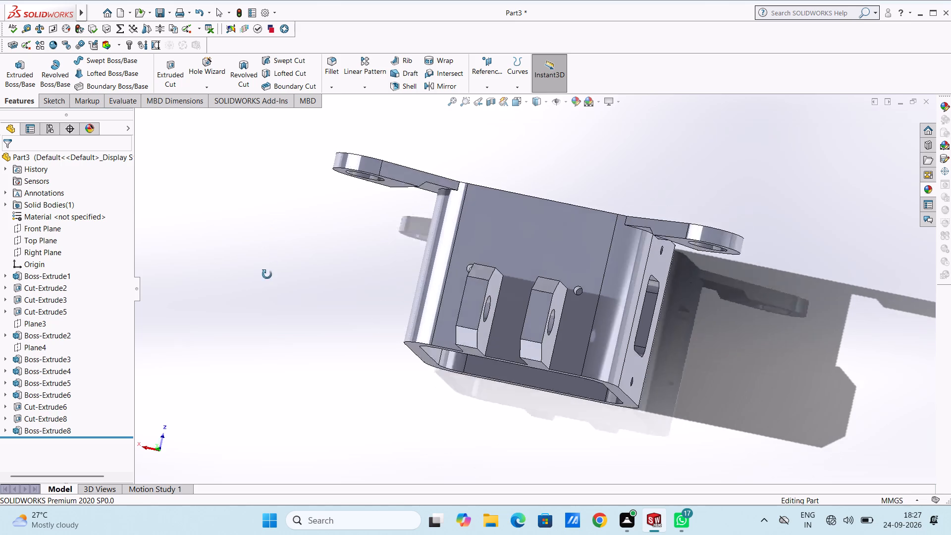
middle_click_drag(267, 274, 269, 286)
middle_click_drag(257, 325, 270, 264)
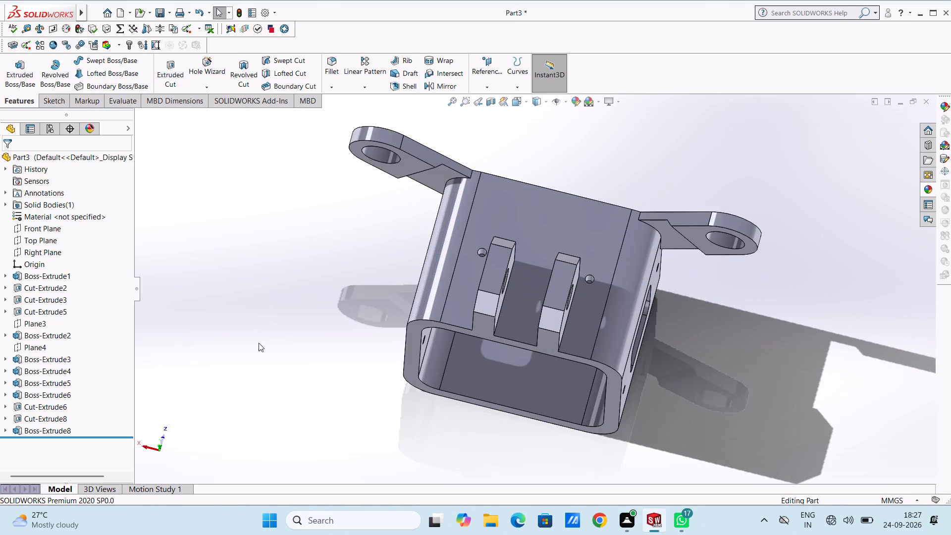
middle_click_drag(257, 348, 276, 309)
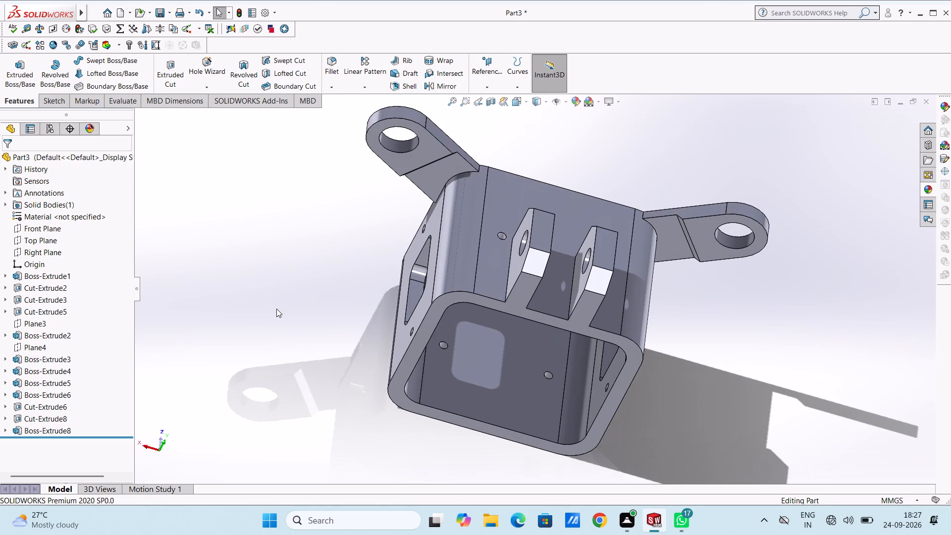
key("ctrl+1")
key("ctrl+2")
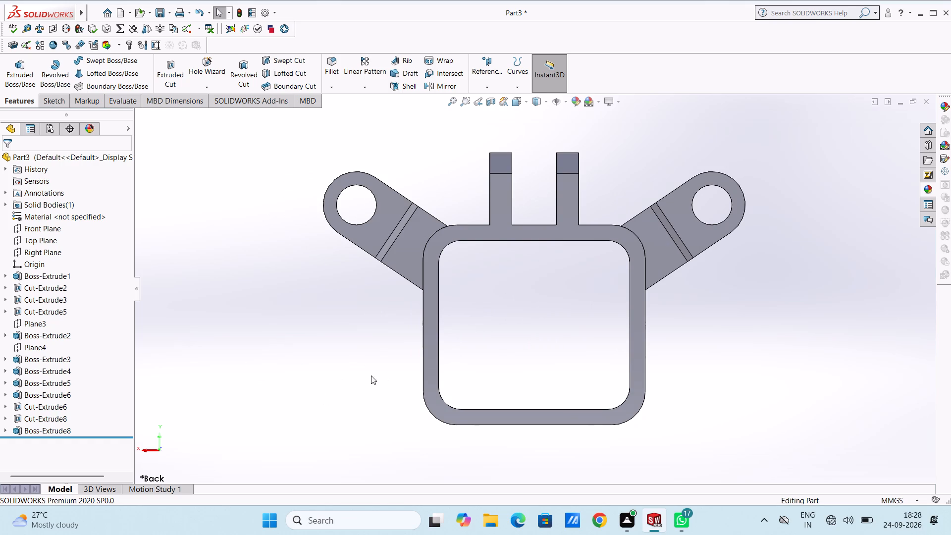
middle_click_drag(449, 172, 449, 177)
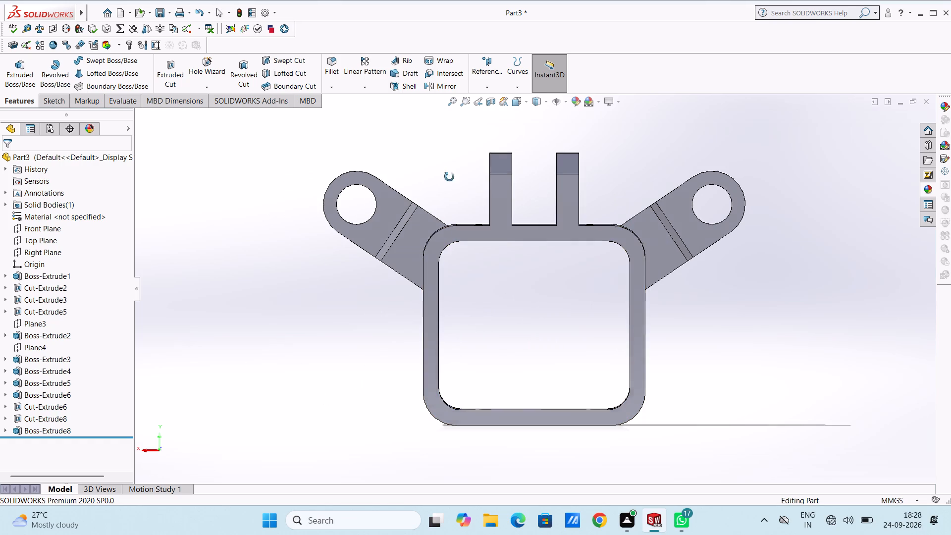
middle_click_drag(449, 177, 405, 243)
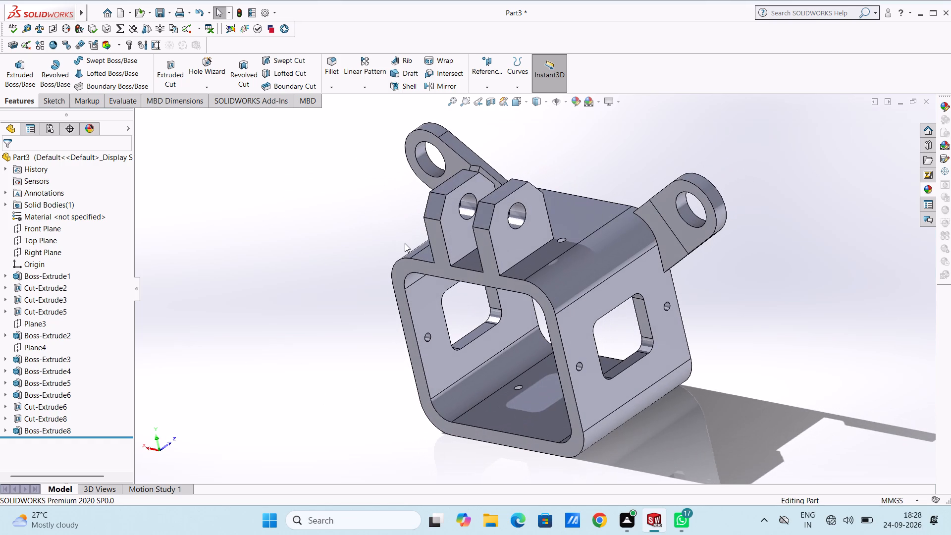
middle_click(405, 243)
middle_click(405, 243)
middle_click(405, 243)
middle_click(405, 243)
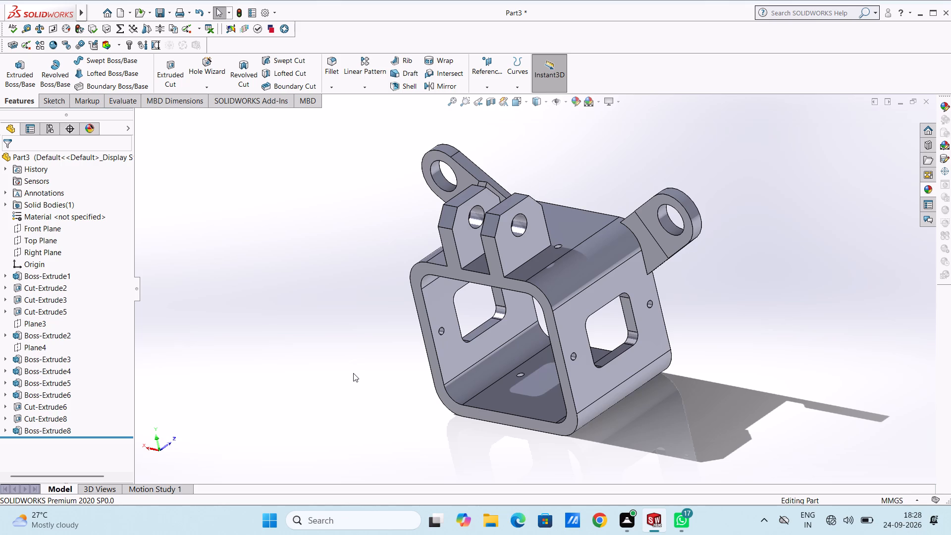
scroll(334, 329, "down", 1)
middle_click_drag(334, 329, 310, 364)
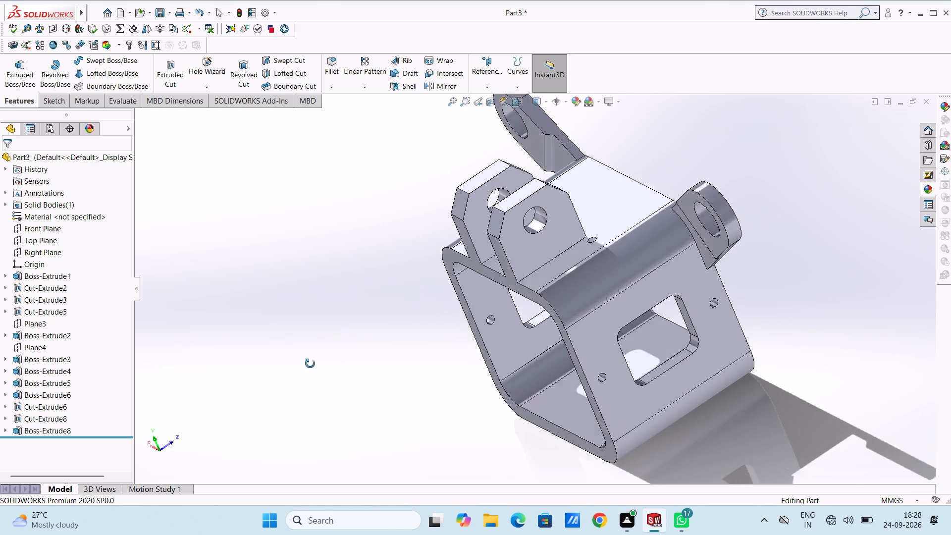
middle_click_drag(310, 364, 311, 379)
middle_click_drag(327, 372, 349, 368)
middle_click_drag(367, 356, 399, 351)
scroll(395, 349, "up", 3)
middle_click_drag(398, 326, 381, 332)
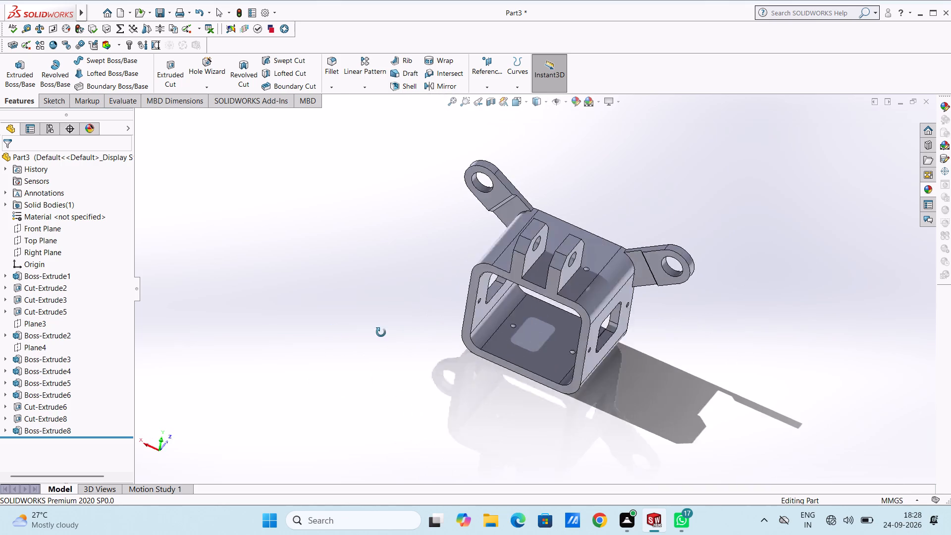
middle_click_drag(381, 332, 362, 343)
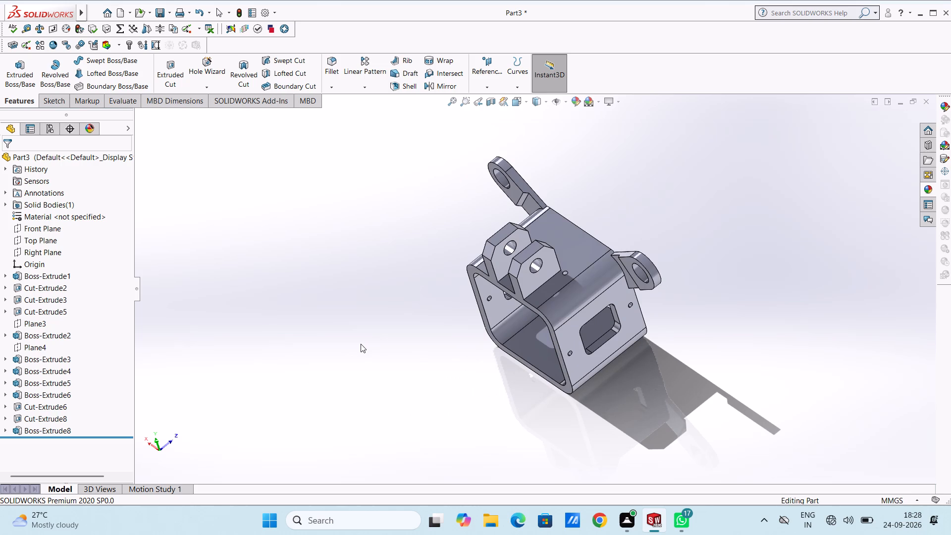
Start a sketch on the left top lug's front face and draw concentric circles of 9 mm and 15 mm radius around the left arm's hole.
key("ctrl+1")
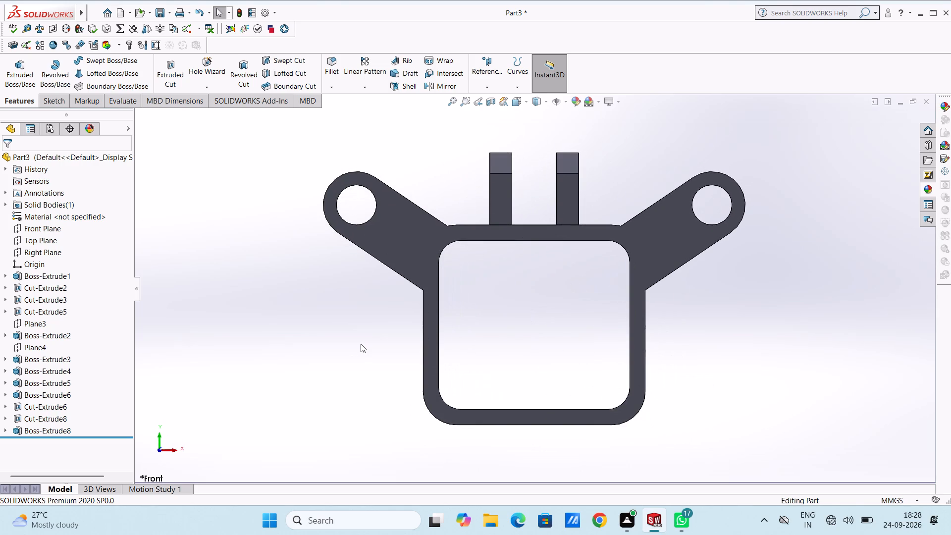
left_click(497, 195)
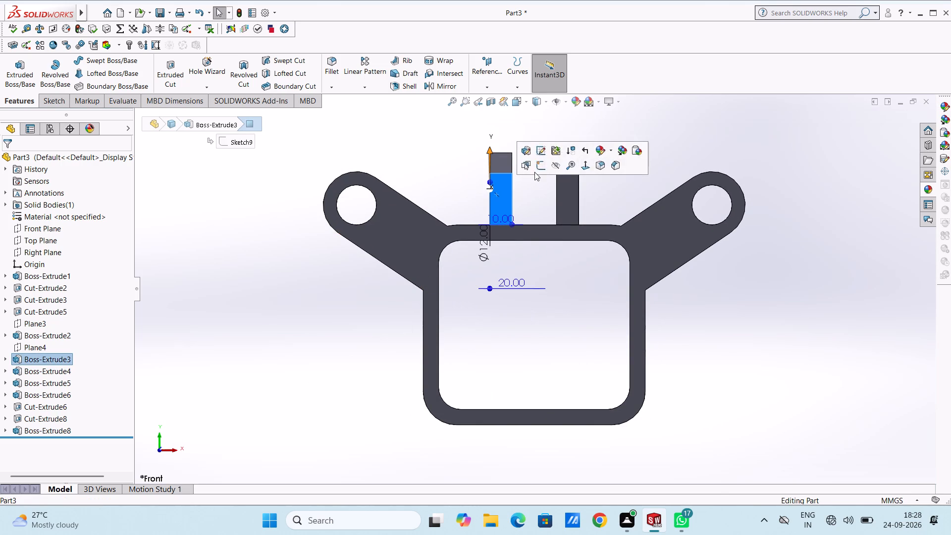
left_click(542, 168)
left_click(447, 174)
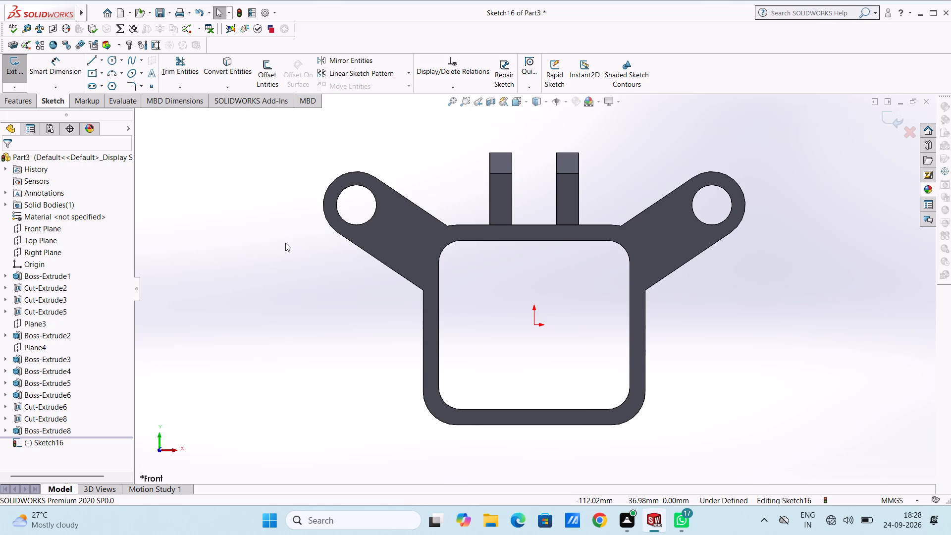
left_click(112, 59)
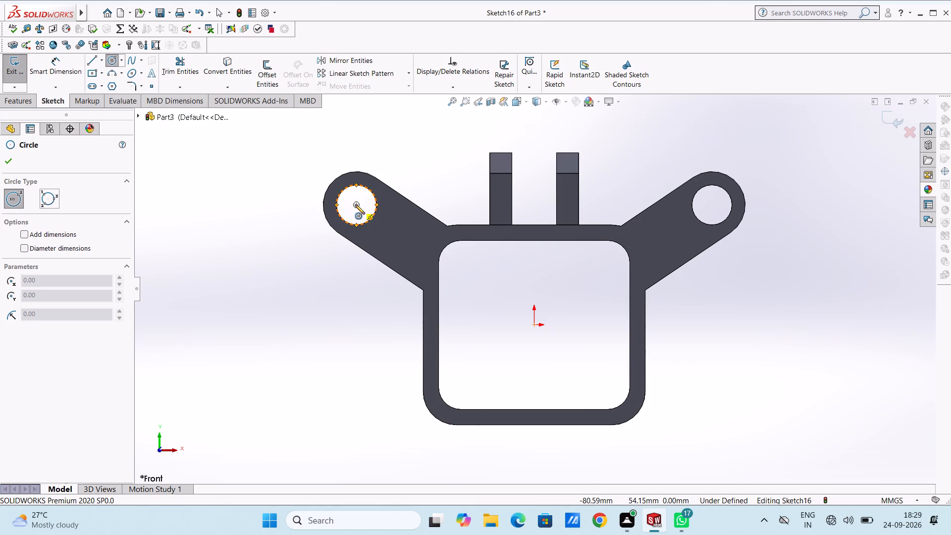
left_click(355, 204)
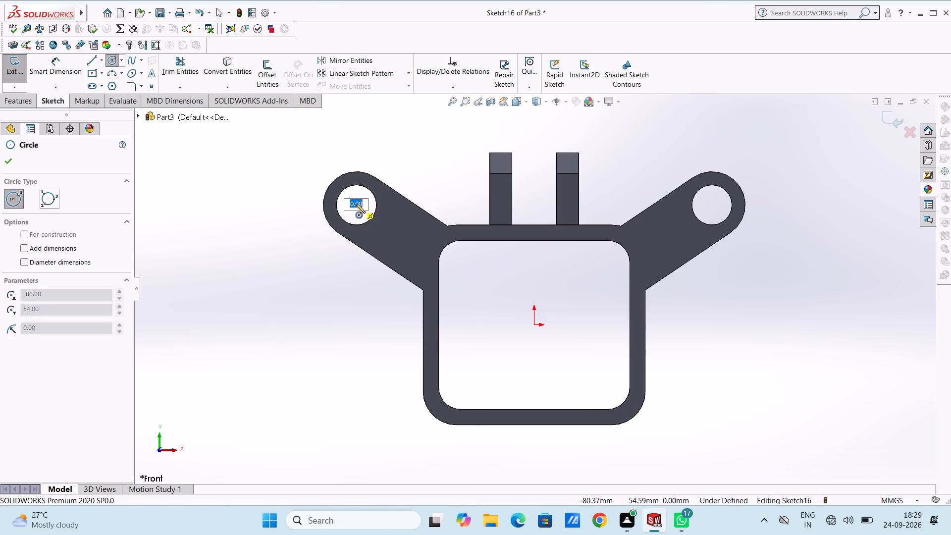
key("9")
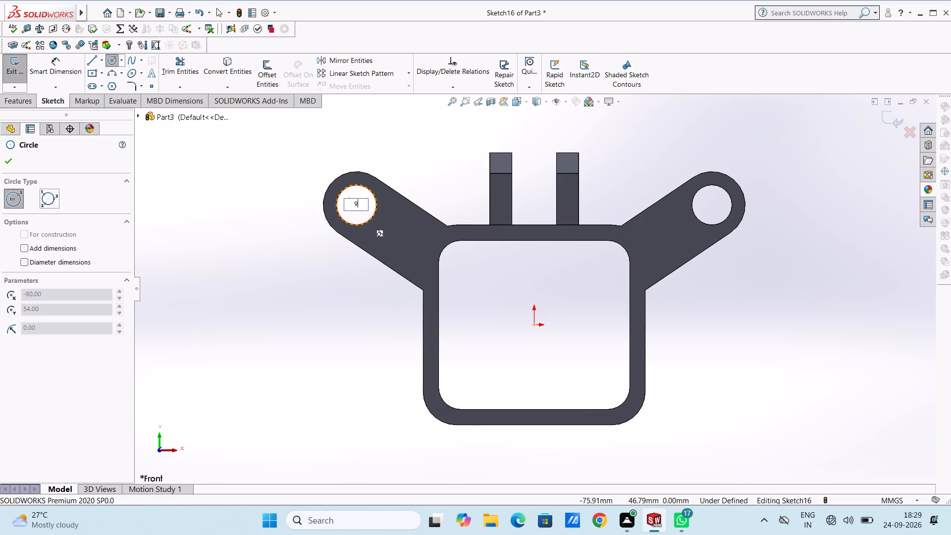
key("Return")
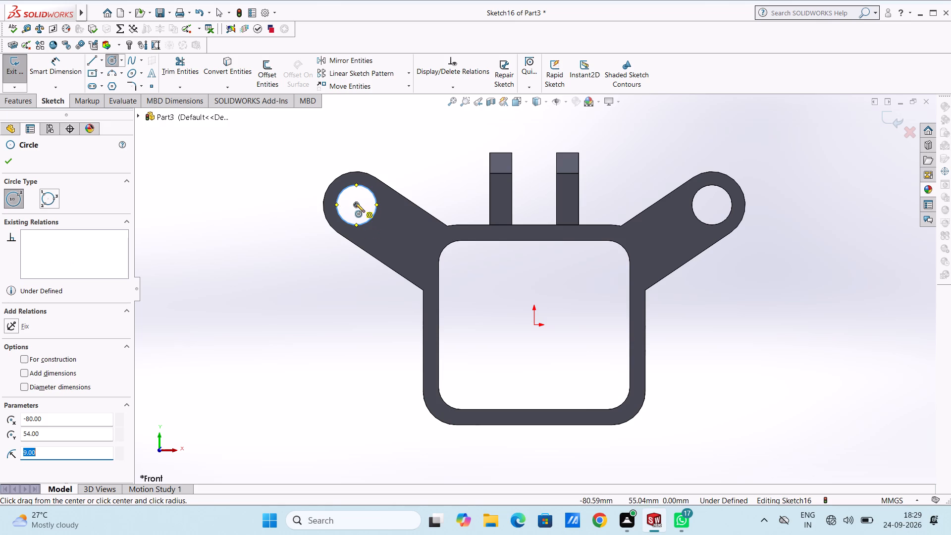
left_click(355, 203)
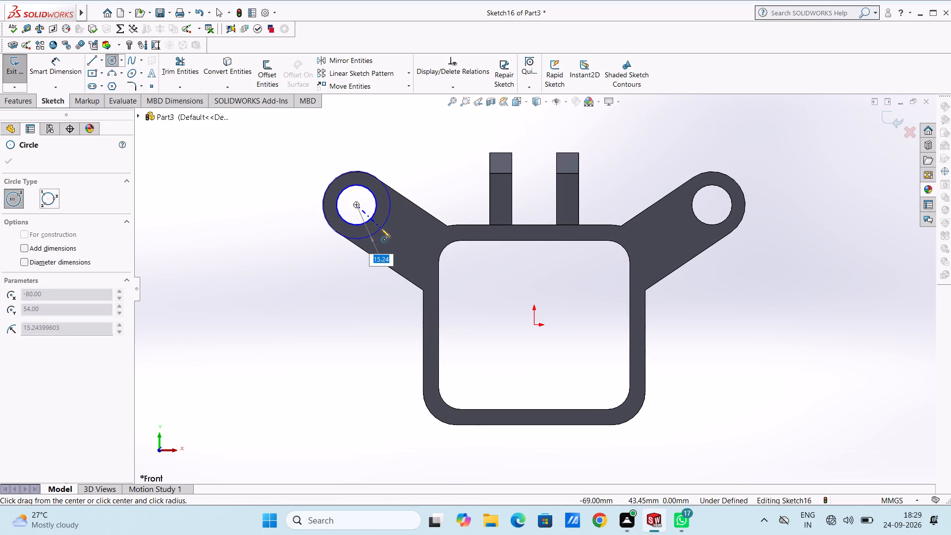
type("15")
key("Return")
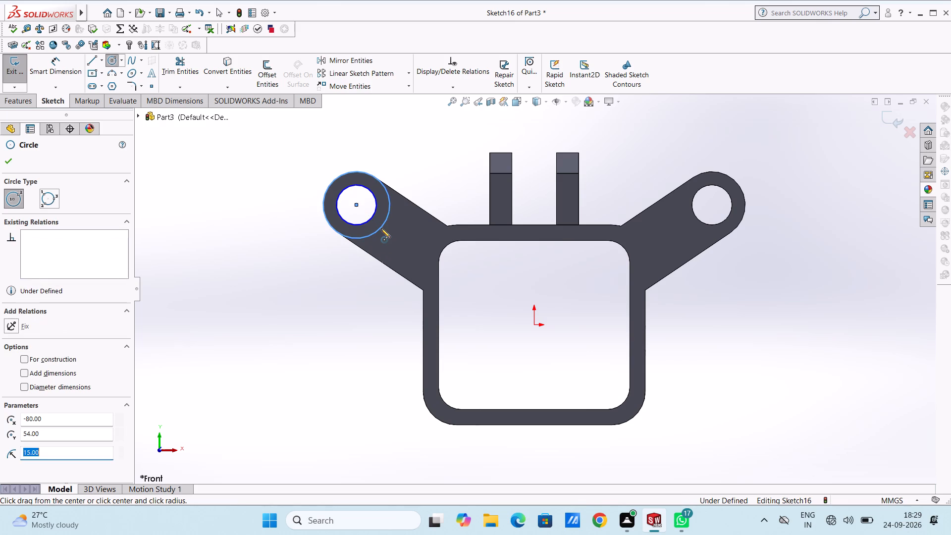
Trace the right arm's rounded end with a 15 mm radius arc and its hole with a concentric 9 mm radius circle.
left_click(112, 74)
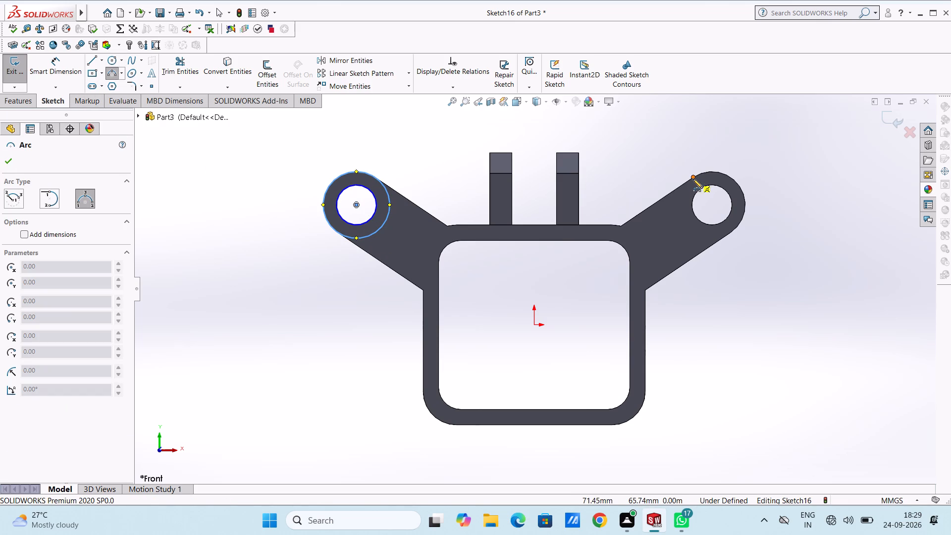
left_click(693, 177)
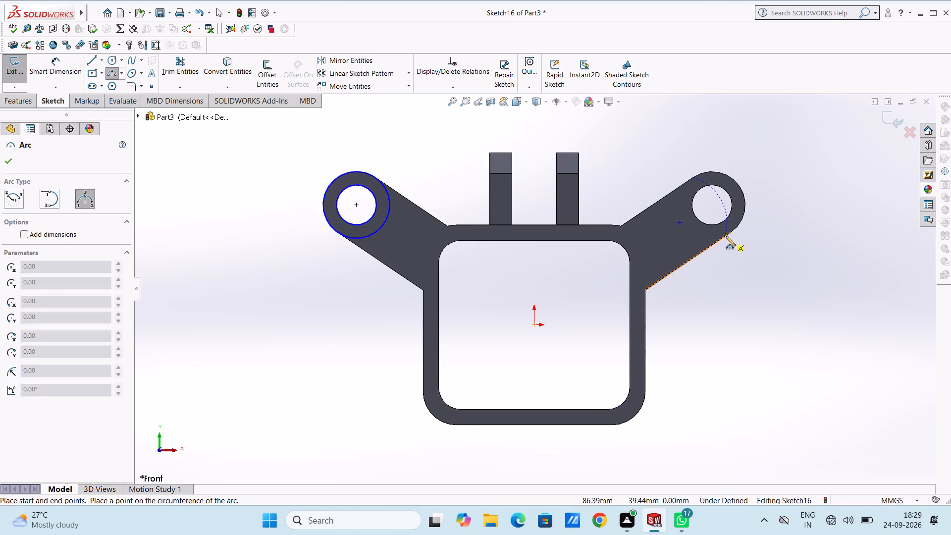
left_click(730, 233)
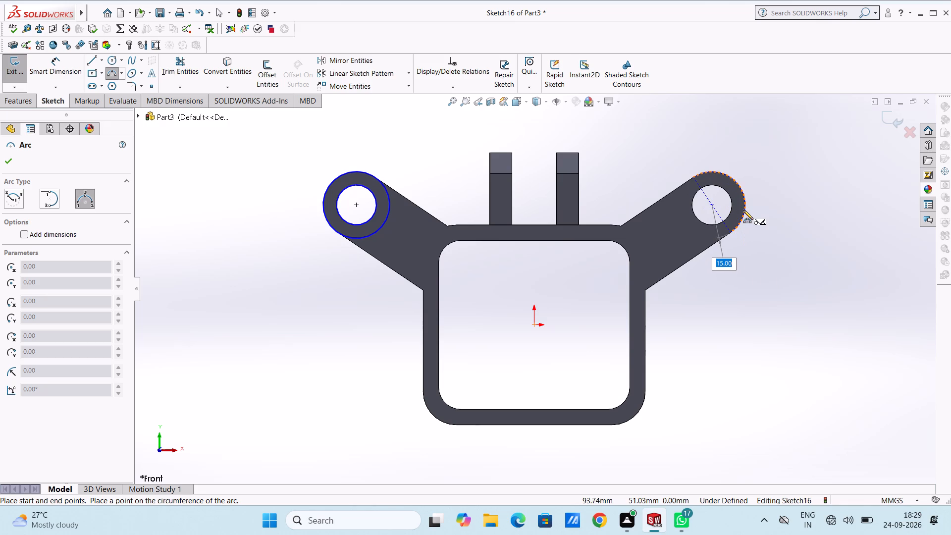
left_click(744, 210)
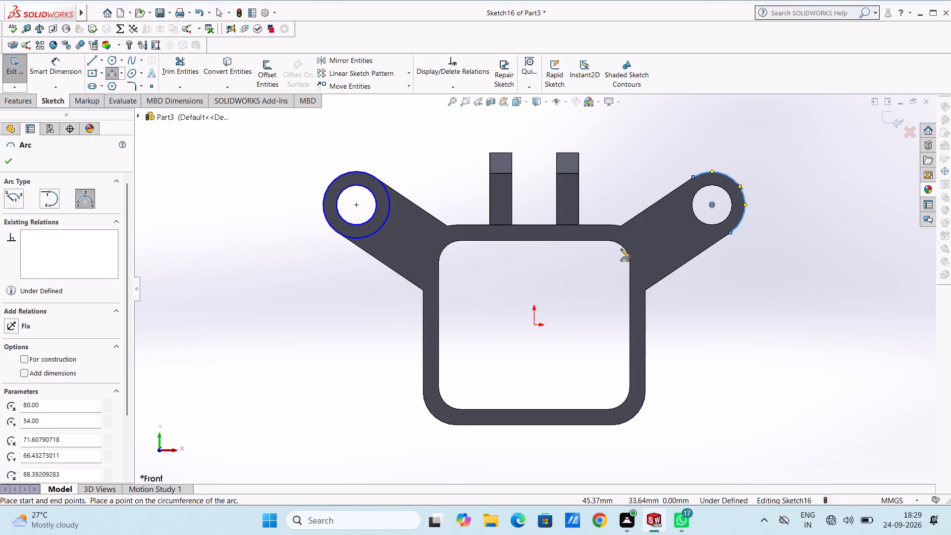
left_click(113, 60)
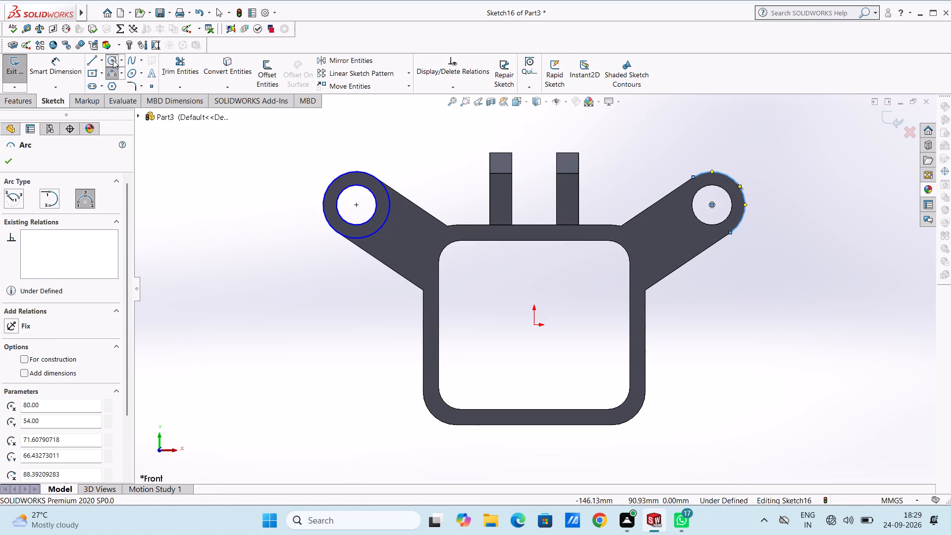
left_click(711, 205)
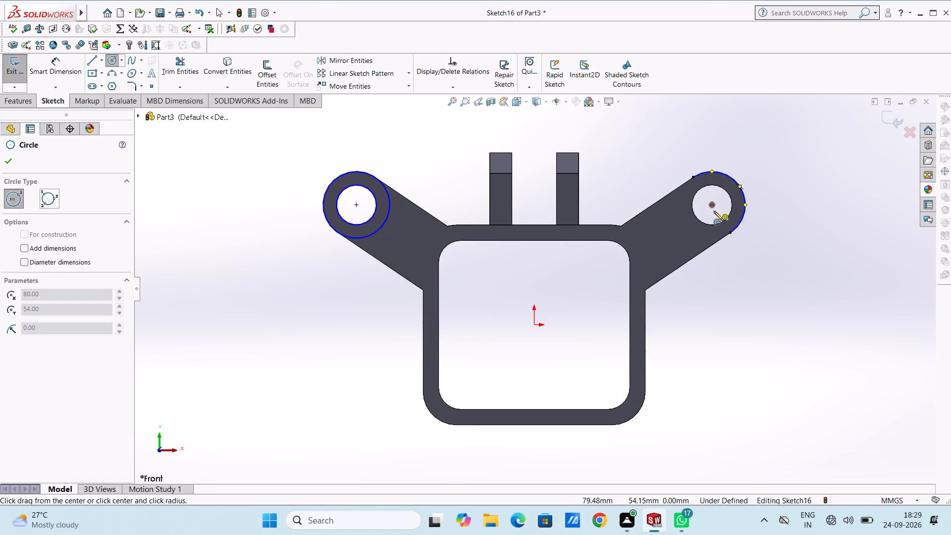
left_click(721, 221)
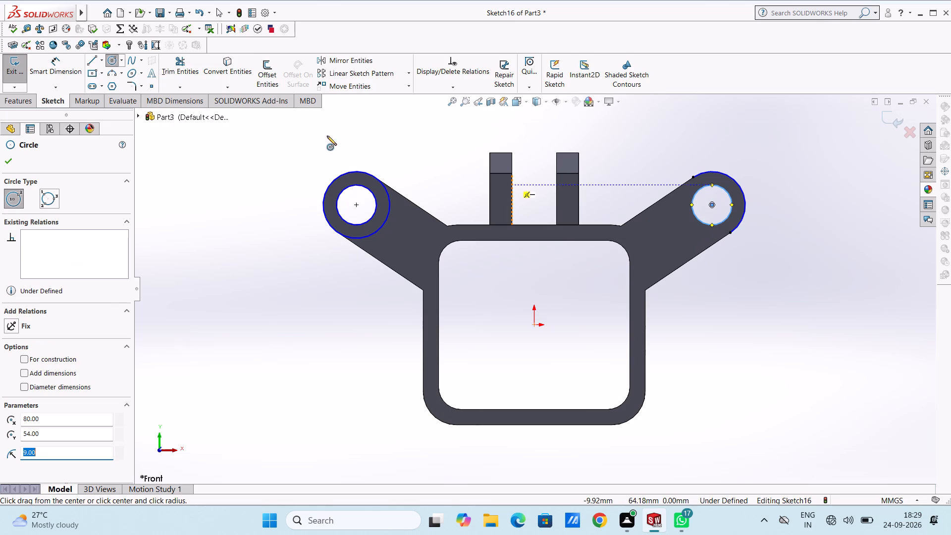
Trace the left arm's upper edge, its junction with the frame and its lower edge with connected lines ending on the outer circle.
left_click(93, 60)
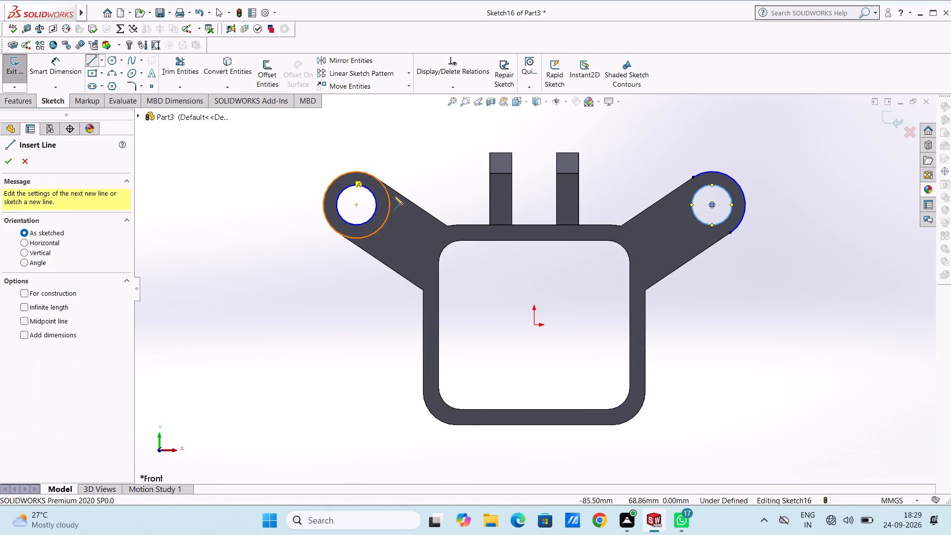
left_click(375, 176)
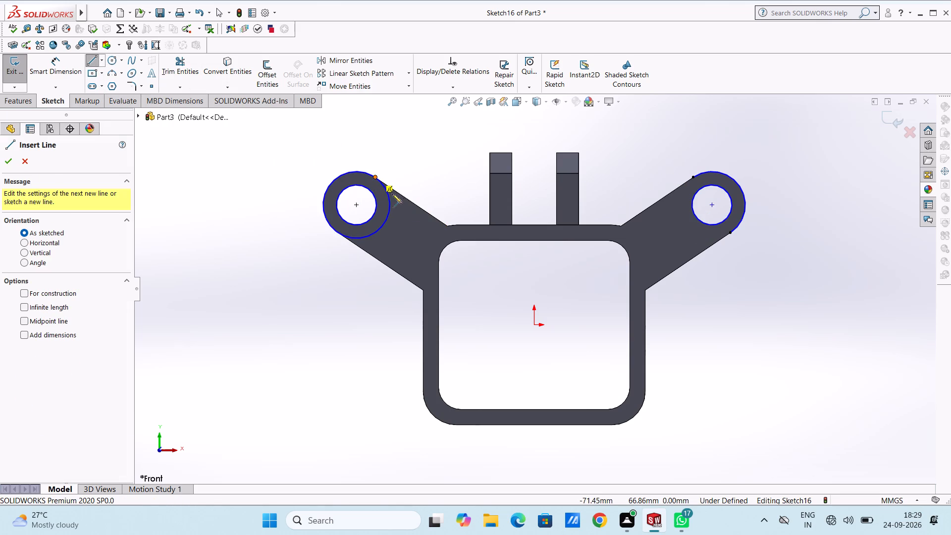
left_click(448, 228)
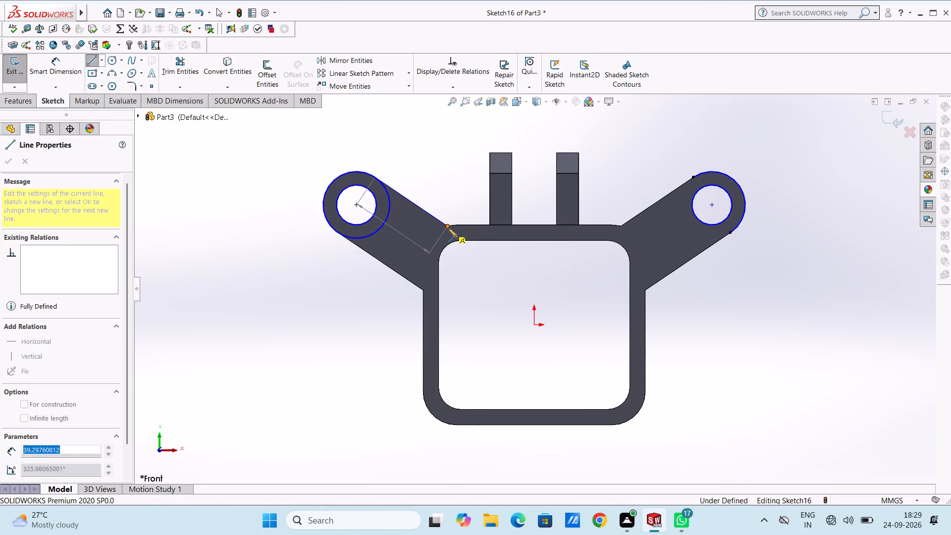
left_click(423, 290)
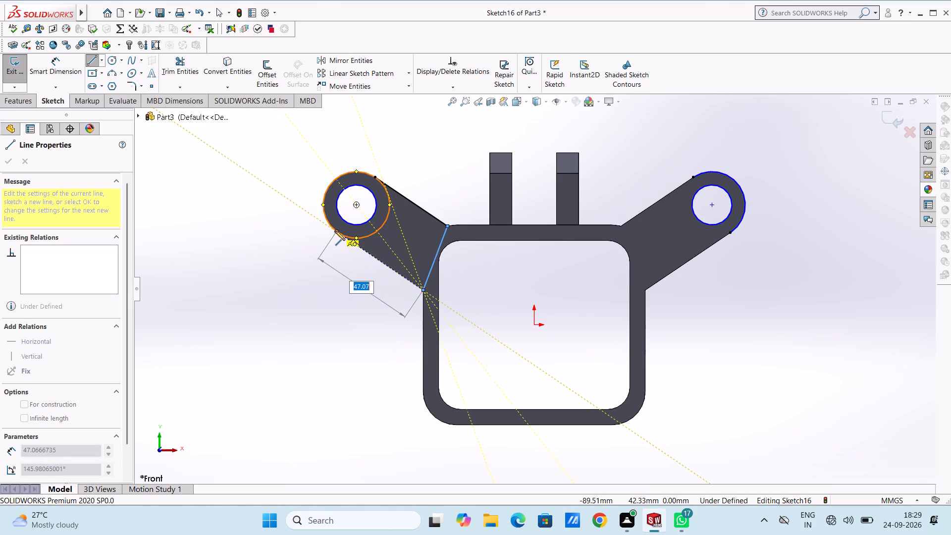
left_click(335, 231)
key("Escape")
key("Escape")
key("Escape")
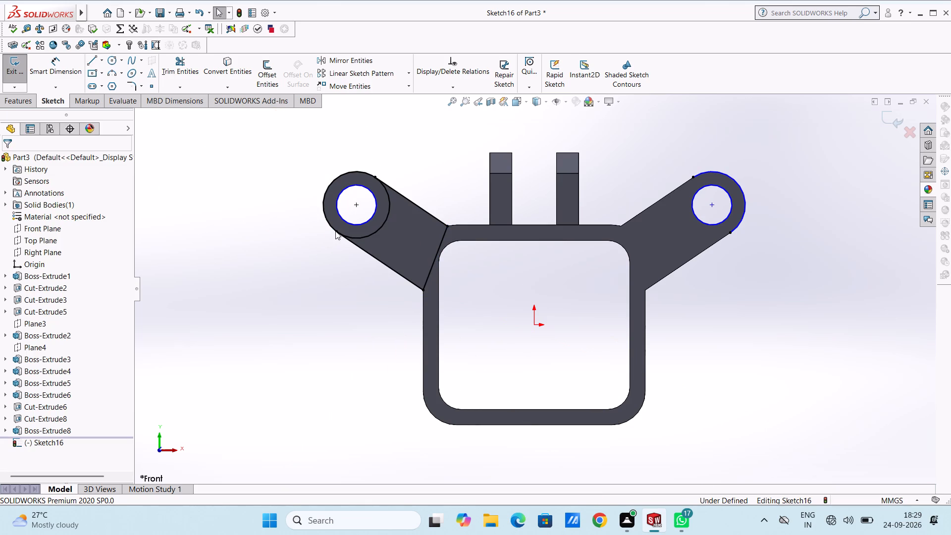
Trace the right arm's upper edge, its junction with the frame and its lower edge with connected lines closing onto the end arc.
left_click(92, 56)
left_click(693, 179)
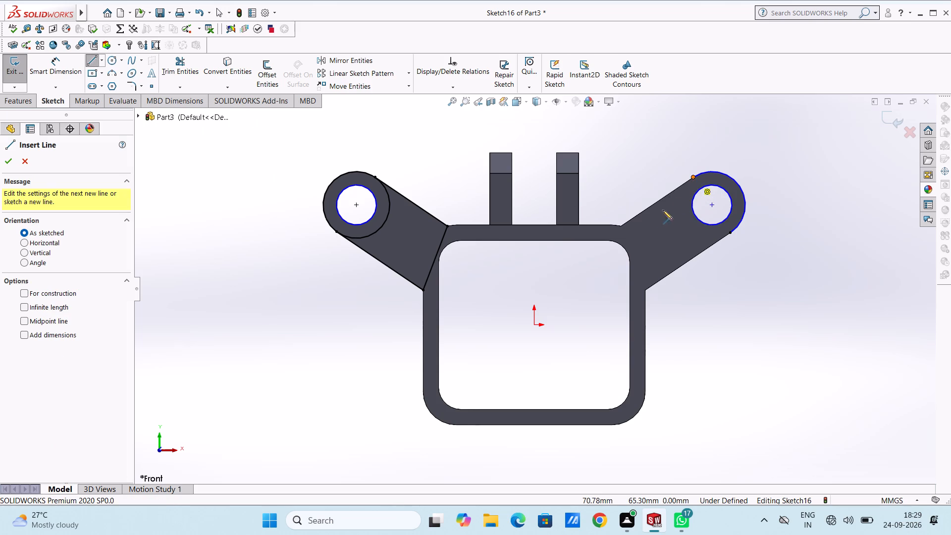
left_click(622, 227)
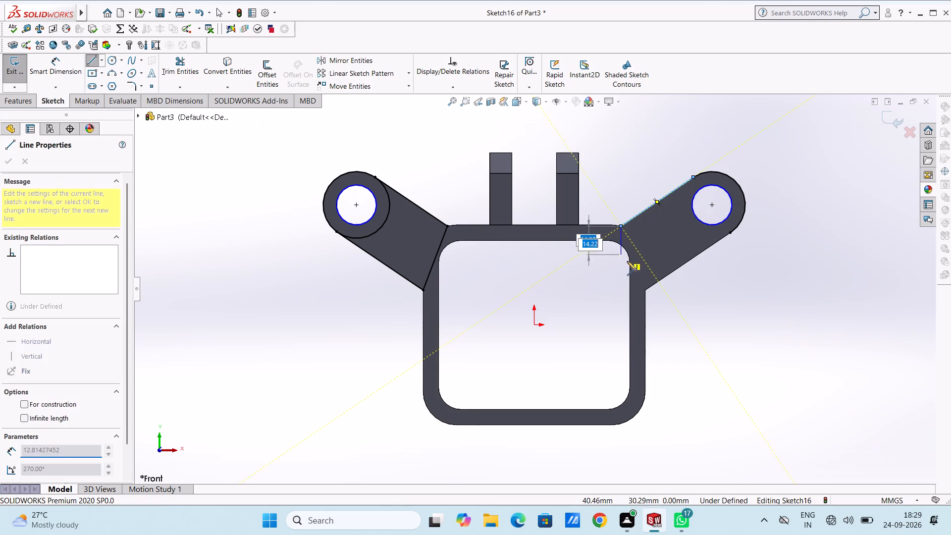
left_click(644, 291)
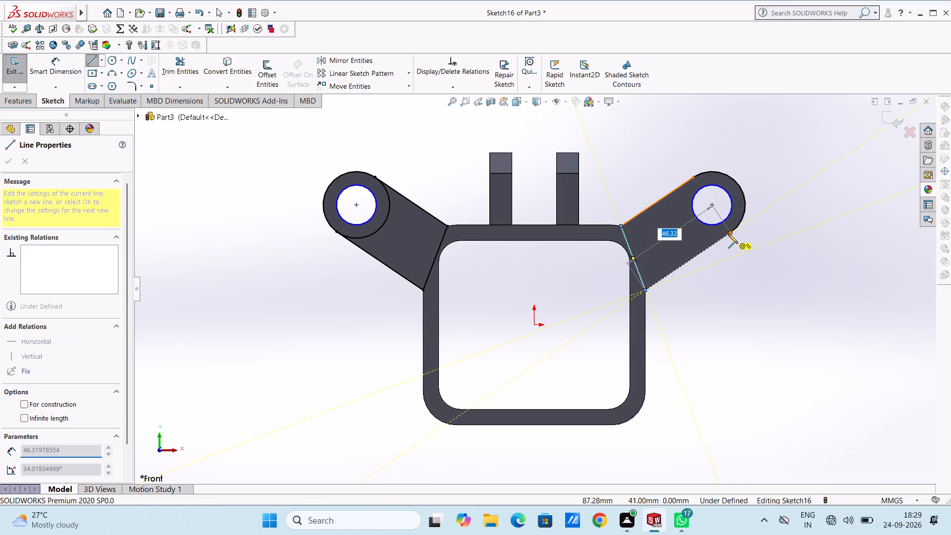
left_click(728, 234)
key("Escape")
key("Escape")
key("Escape")
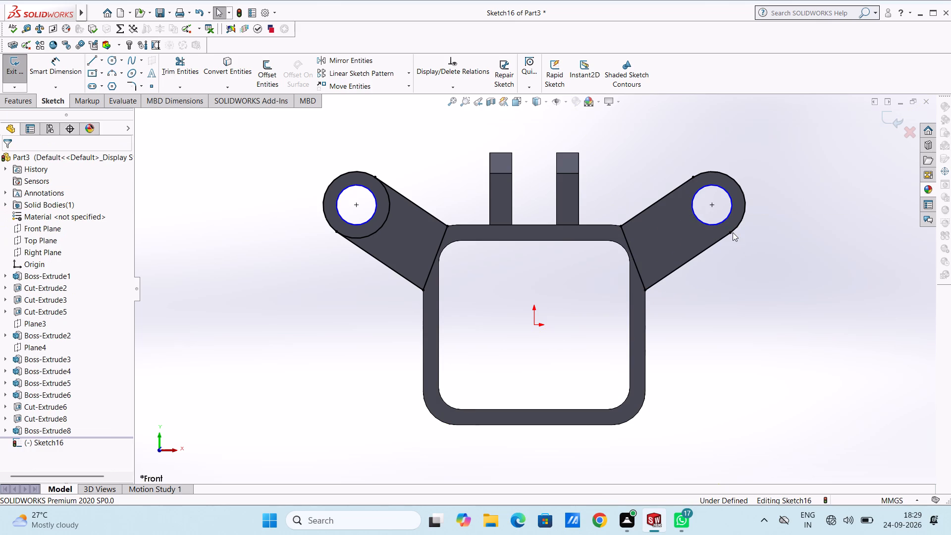
Trim away the part of the left outer circle that lies inside the arm outline.
left_click(182, 67)
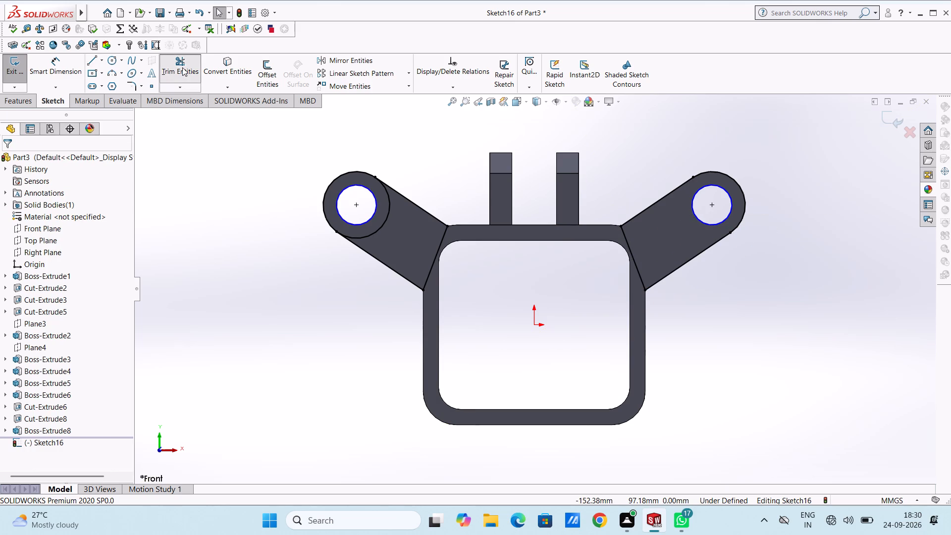
left_click(372, 234)
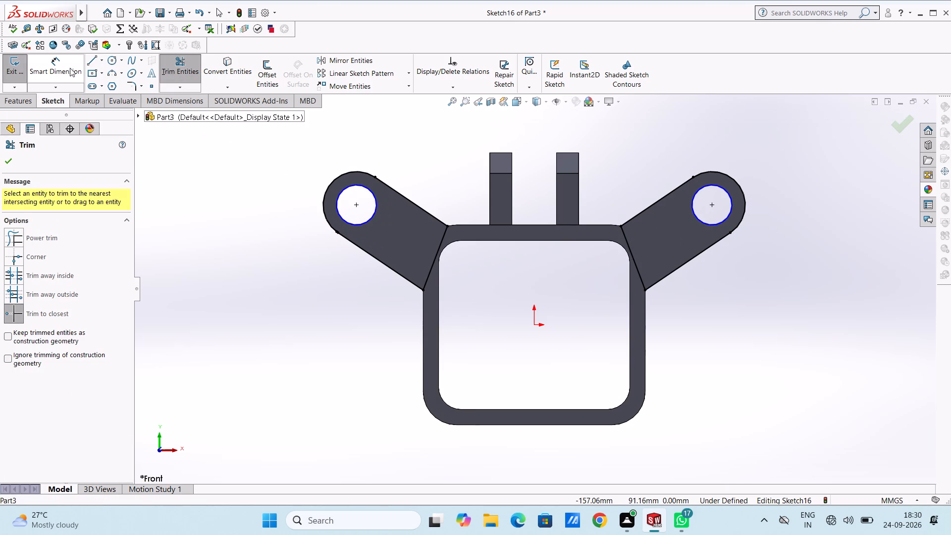
Dimension the hole circles of both arm profiles with 18 mm diameters.
left_click(70, 67)
left_click(361, 223)
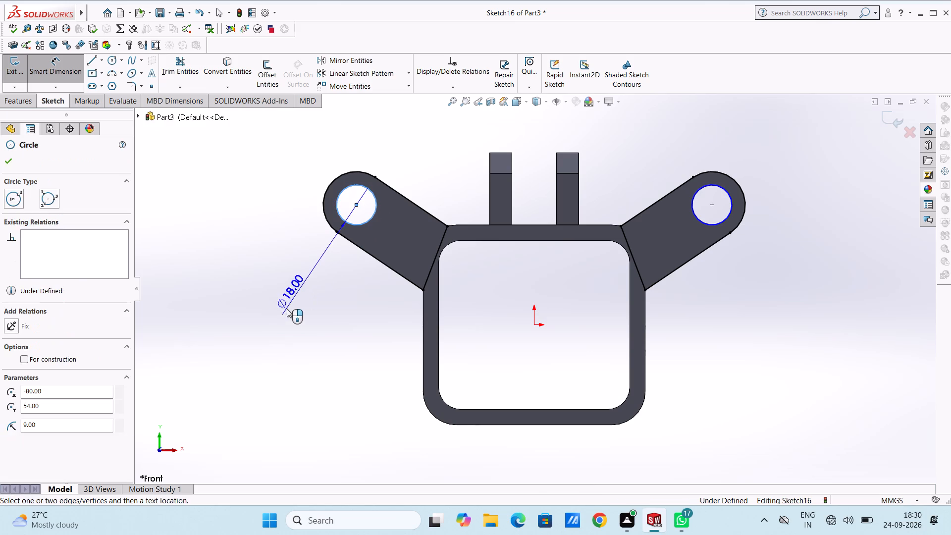
left_click(277, 328)
left_click(236, 314)
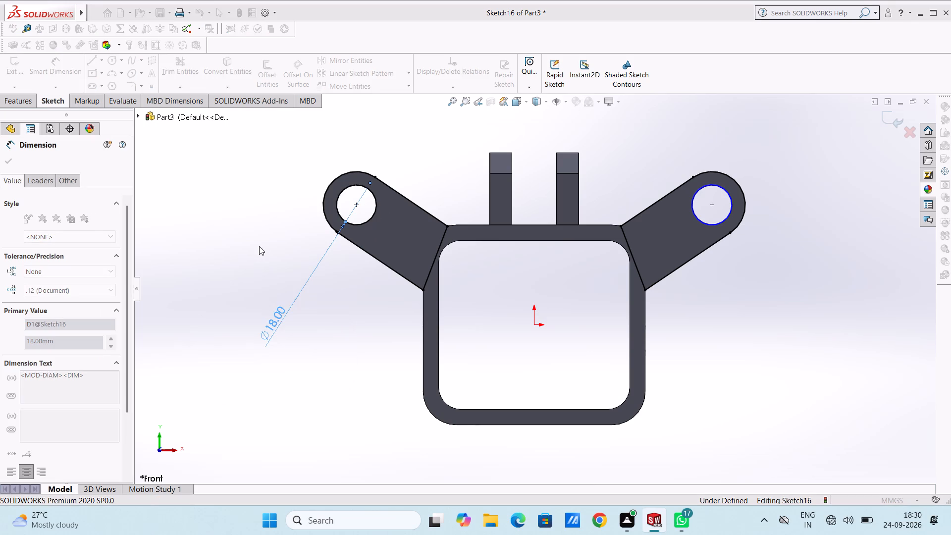
left_click(261, 246)
left_click(726, 217)
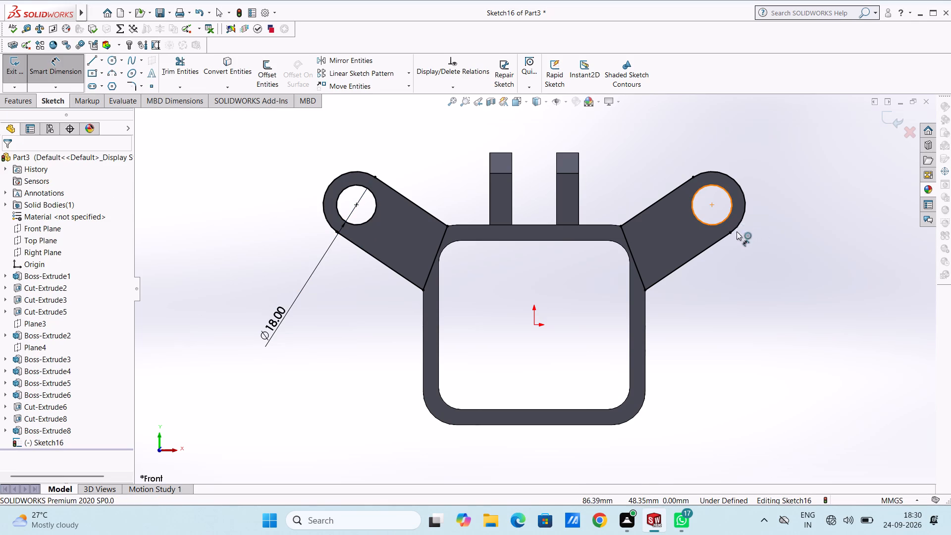
left_click(805, 325)
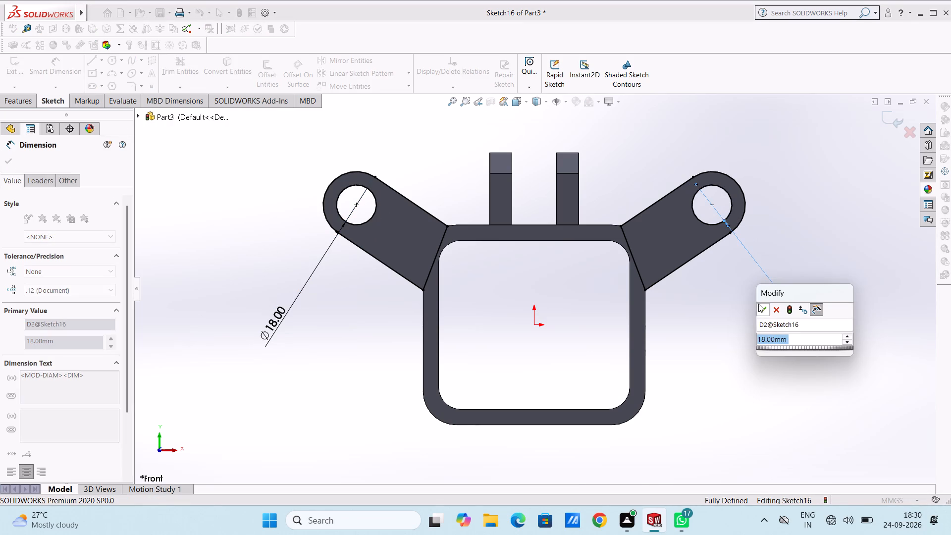
left_click(758, 304)
left_click(811, 260)
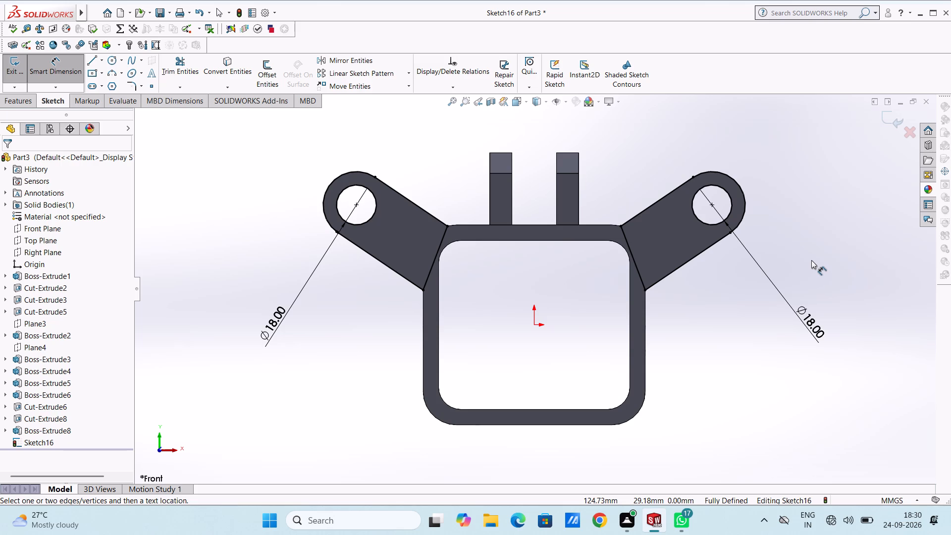
key("Escape")
key("Escape")
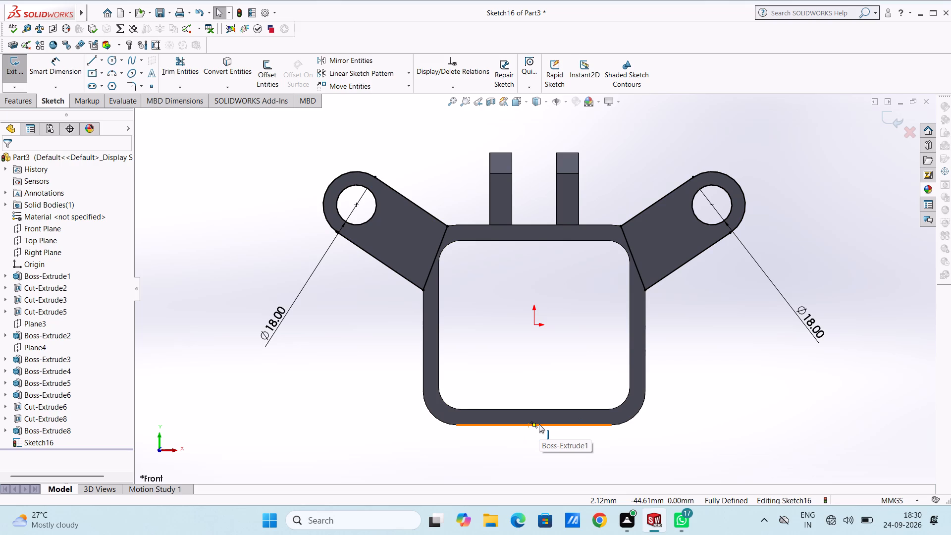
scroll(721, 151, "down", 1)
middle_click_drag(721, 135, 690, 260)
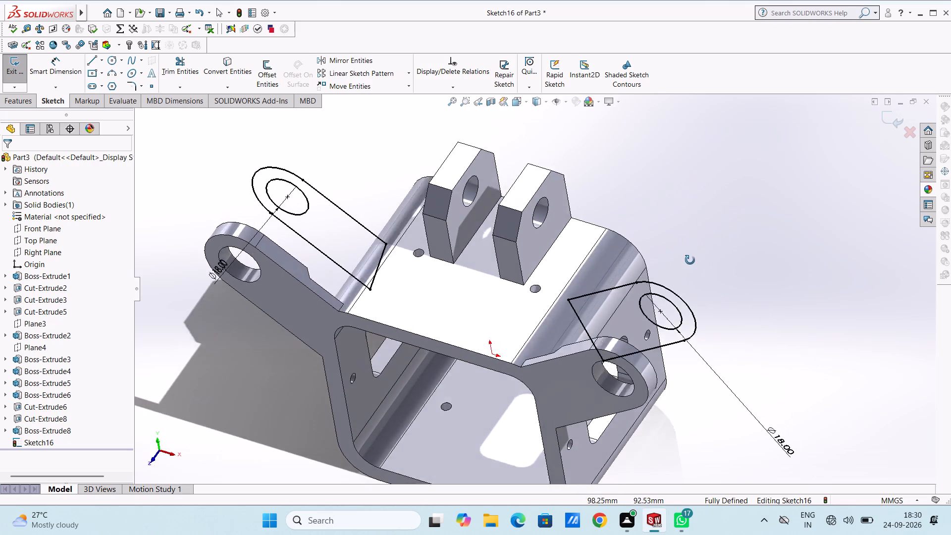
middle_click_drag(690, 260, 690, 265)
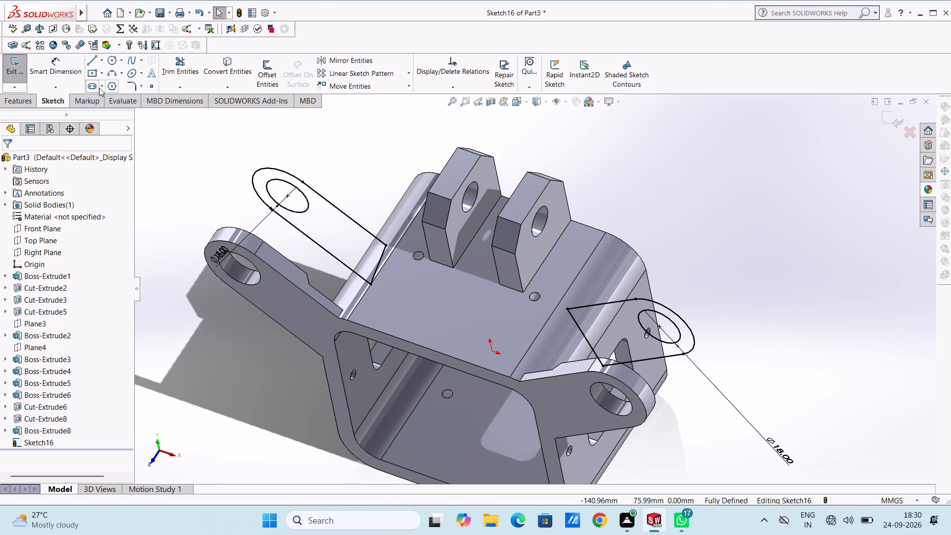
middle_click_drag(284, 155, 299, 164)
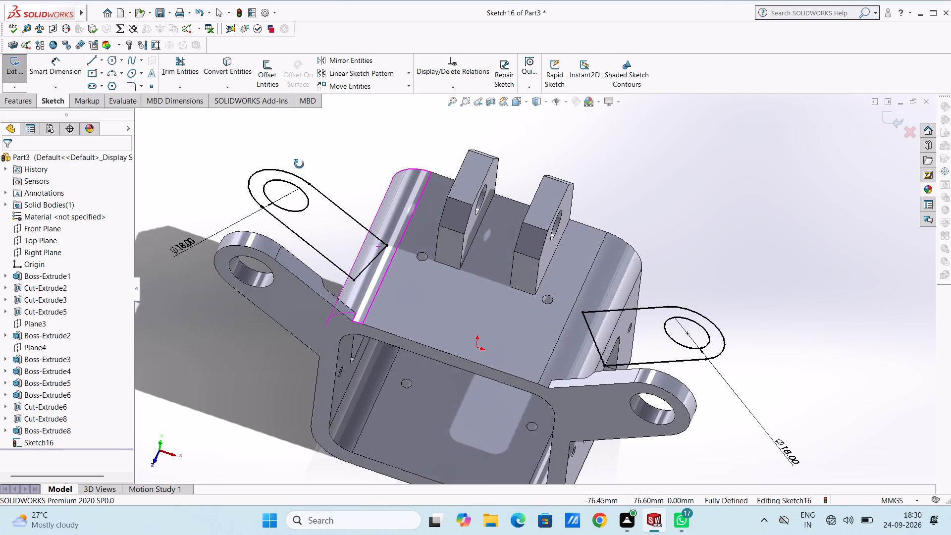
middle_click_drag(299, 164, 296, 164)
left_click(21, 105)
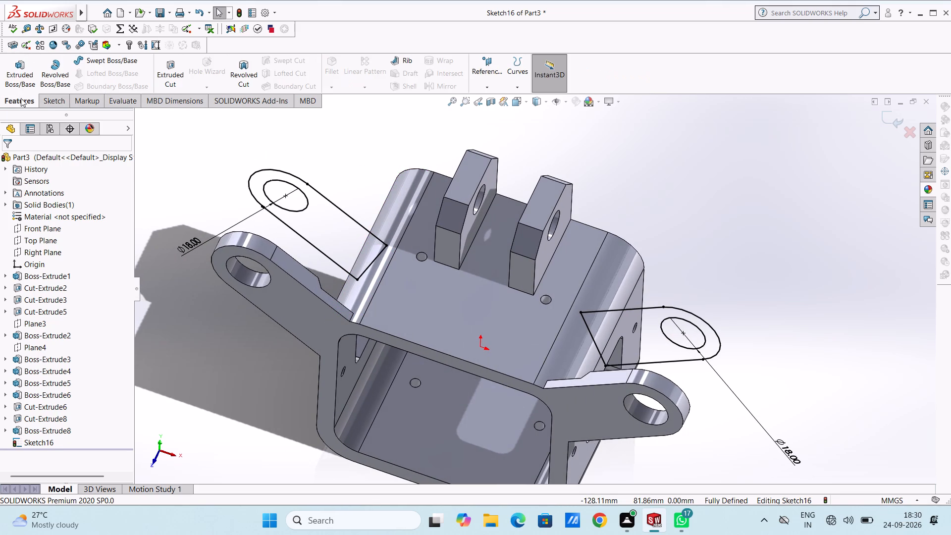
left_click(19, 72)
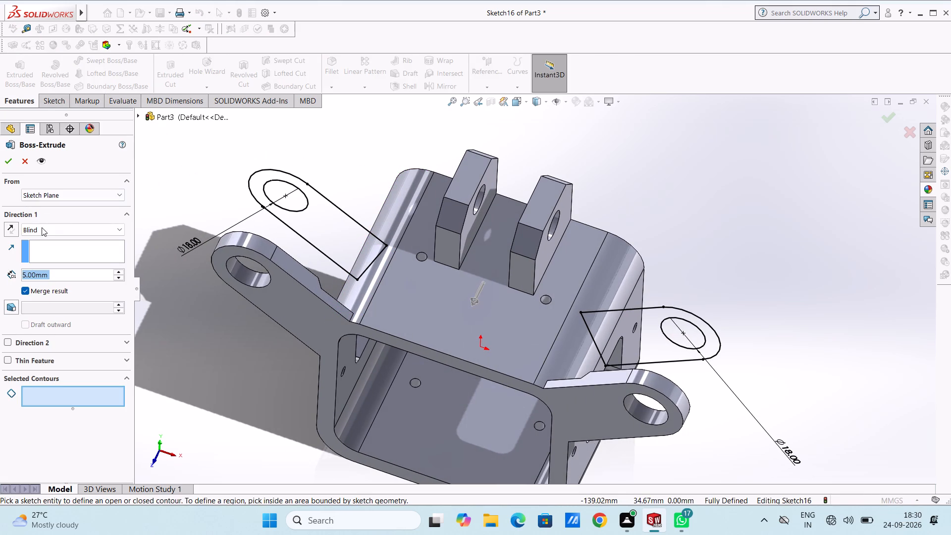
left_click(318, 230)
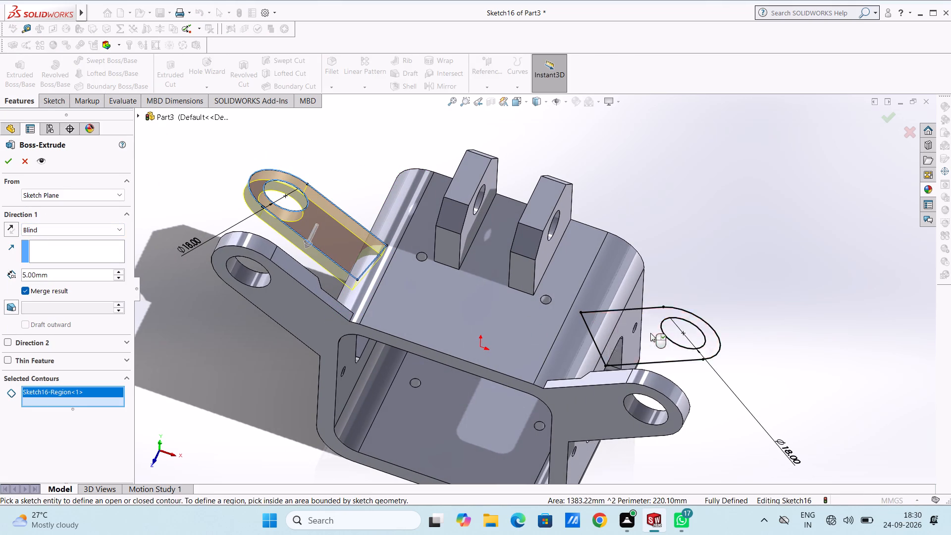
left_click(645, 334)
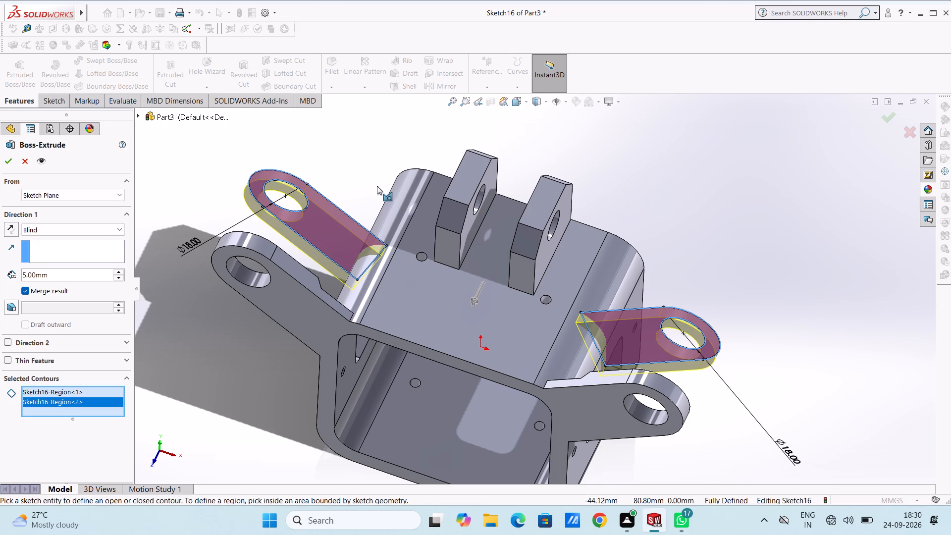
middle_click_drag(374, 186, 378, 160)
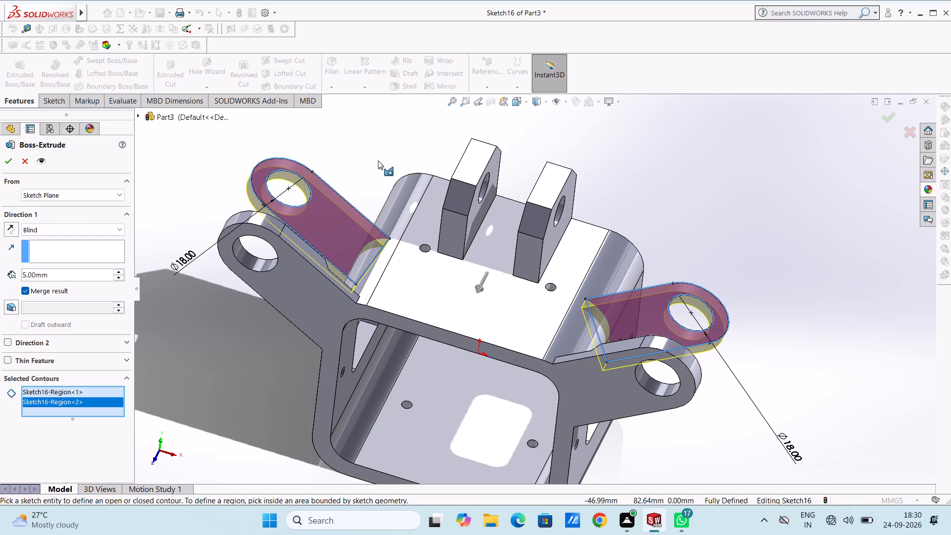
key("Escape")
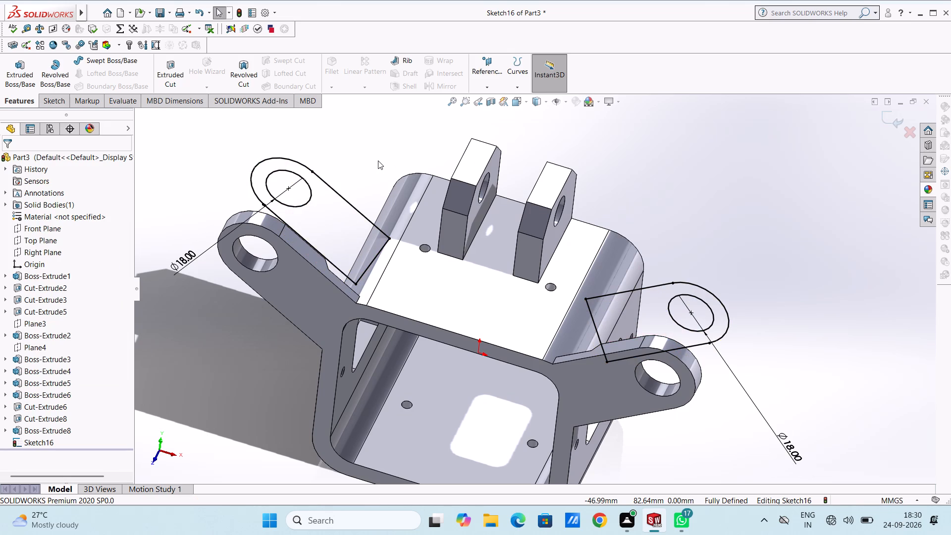
Sketch connected lines from the left arm's upper edge about 35 mm across to the left lug, down its side, and back to the arm's frame junction.
key("ctrl+1")
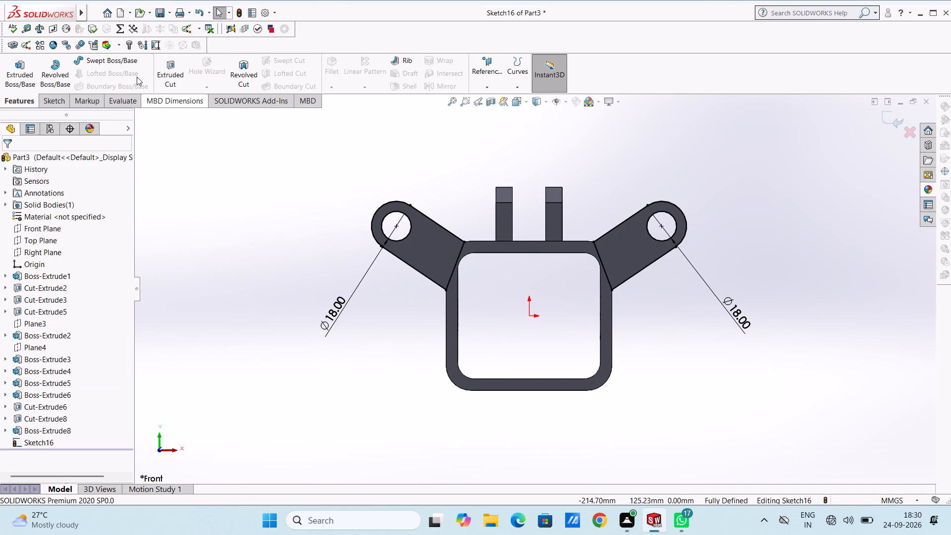
left_click(45, 103)
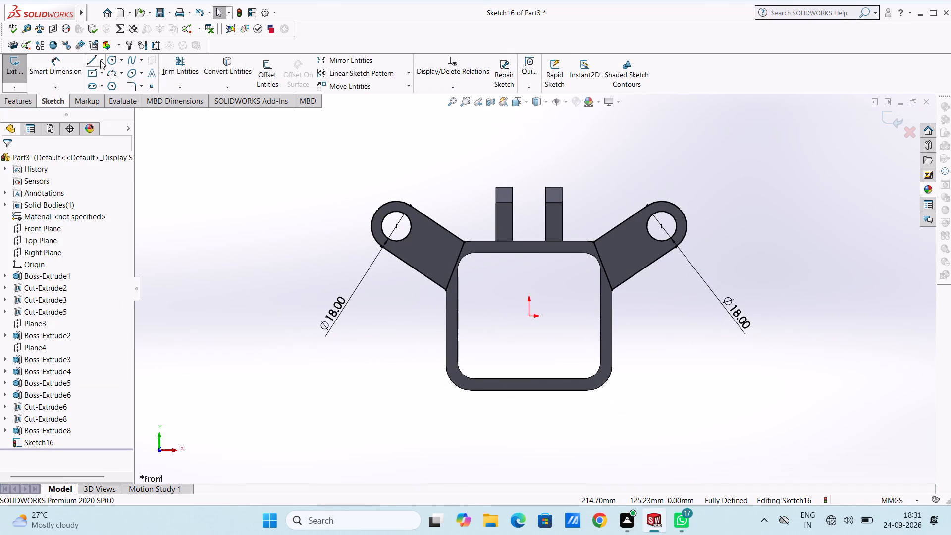
left_click(93, 60)
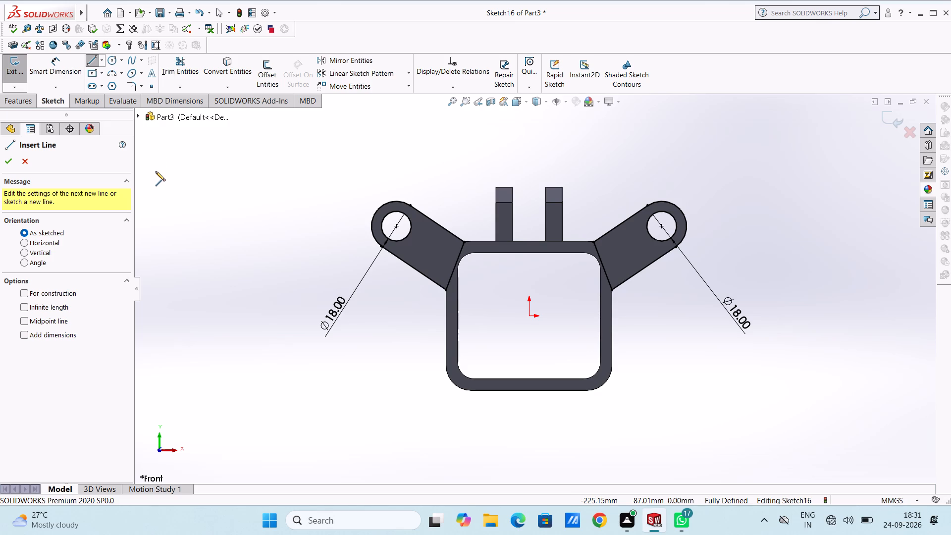
left_click(437, 223)
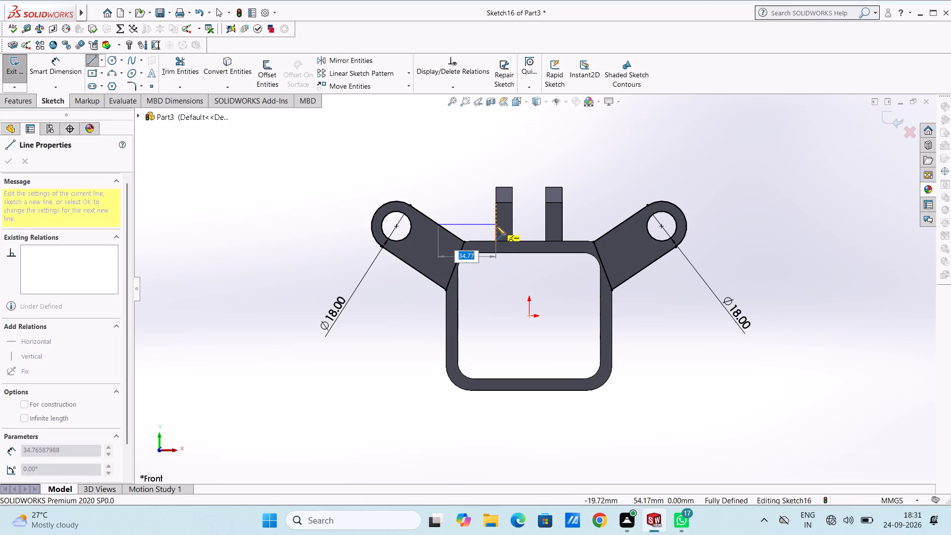
left_click(496, 226)
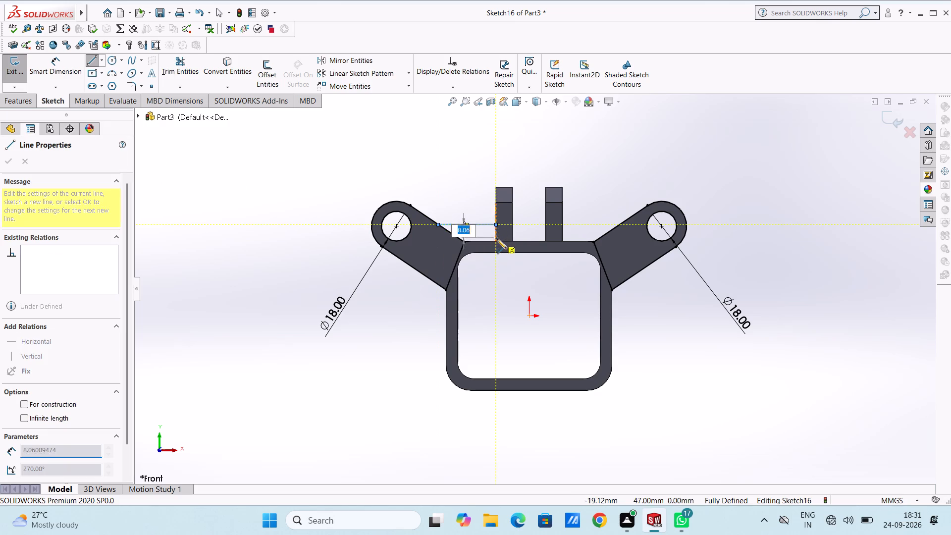
left_click(497, 242)
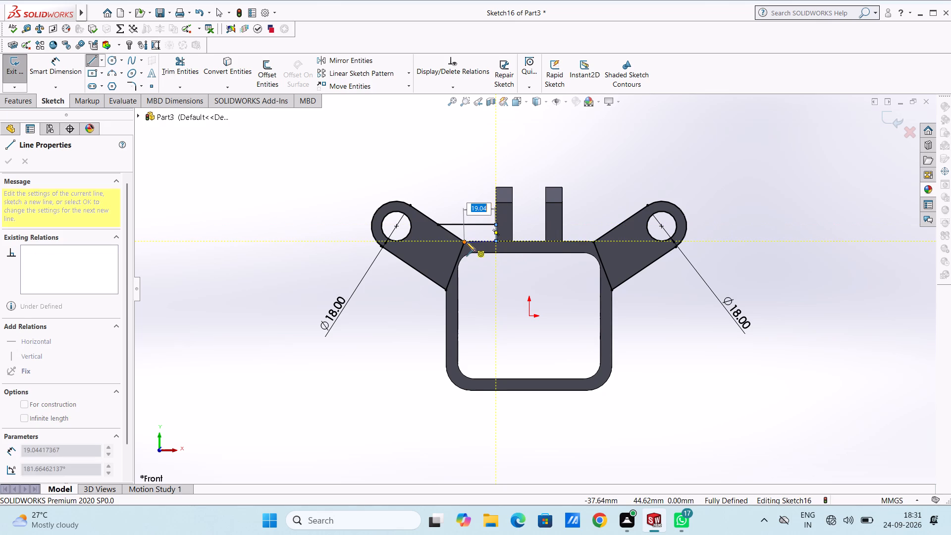
left_click(466, 242)
key("Escape")
key("Escape")
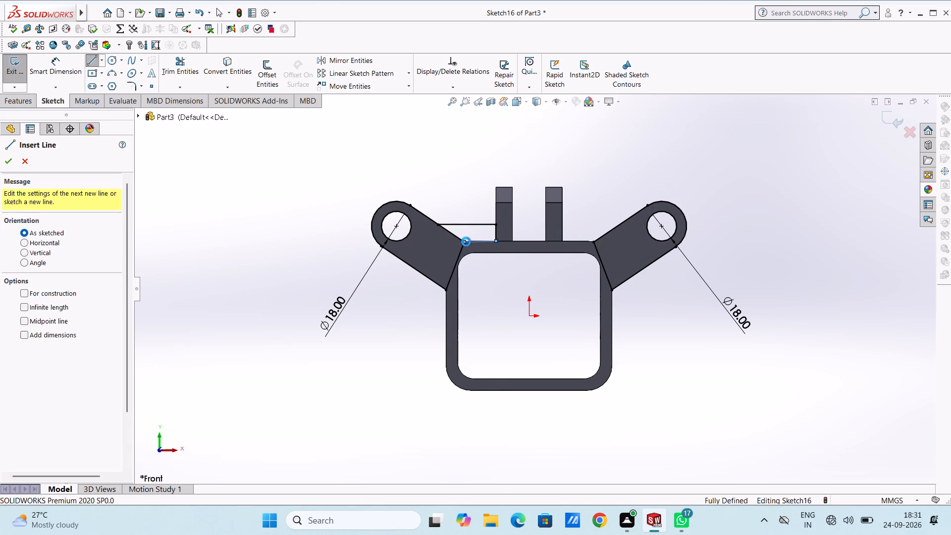
key("Escape")
Trim the lower part of the left arm's upper edge between the new horizontal line and the frame junction.
left_click(178, 60)
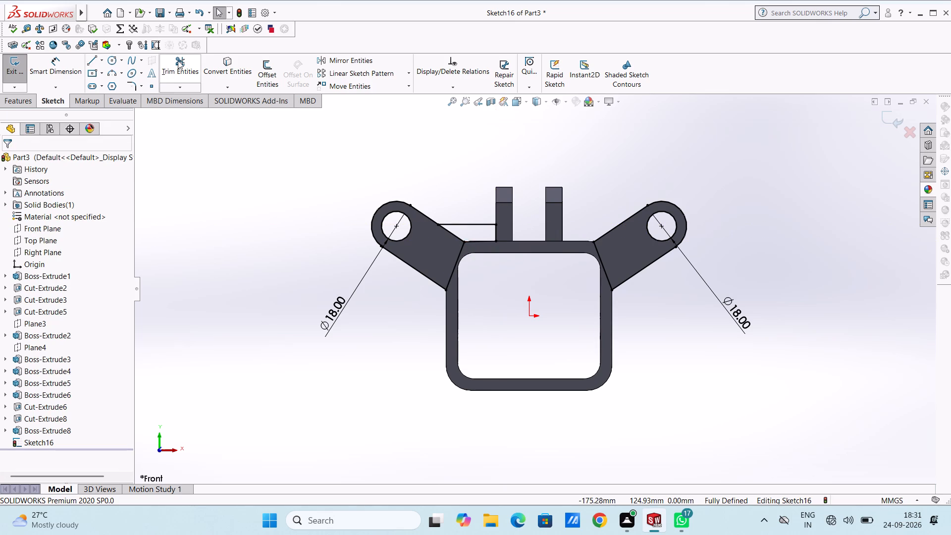
left_click(451, 233)
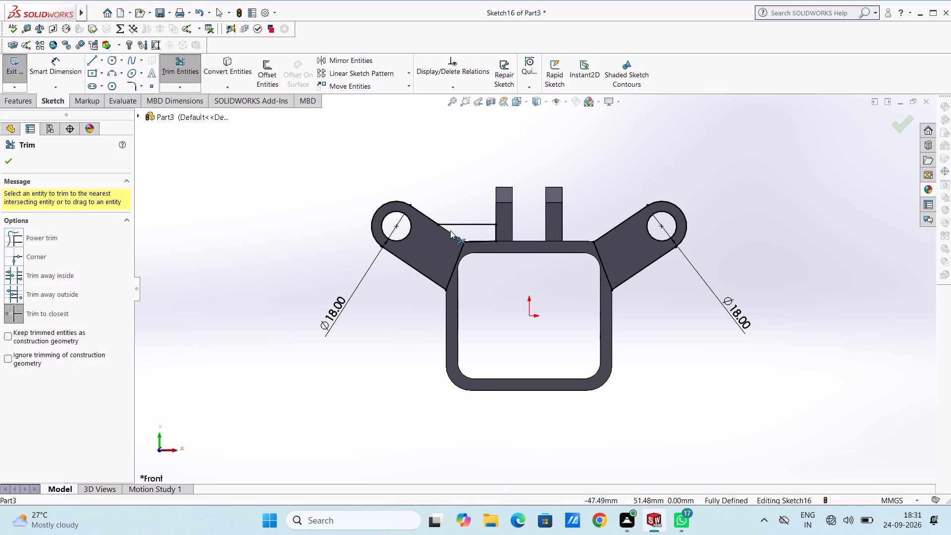
key("Escape")
key("Escape")
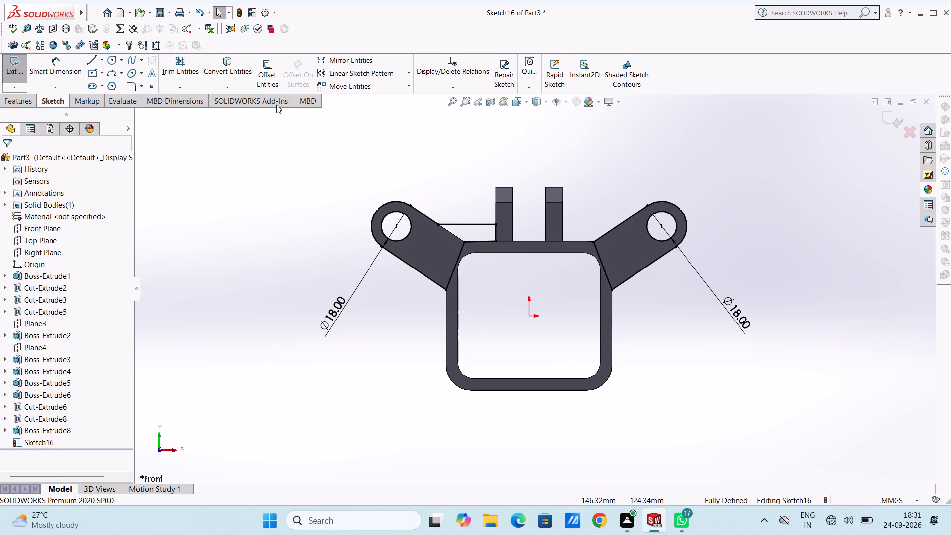
Sketch connected lines from the right lug to the right arm's upper edge, down to the frame junction, and back up the lug's side.
left_click(86, 59)
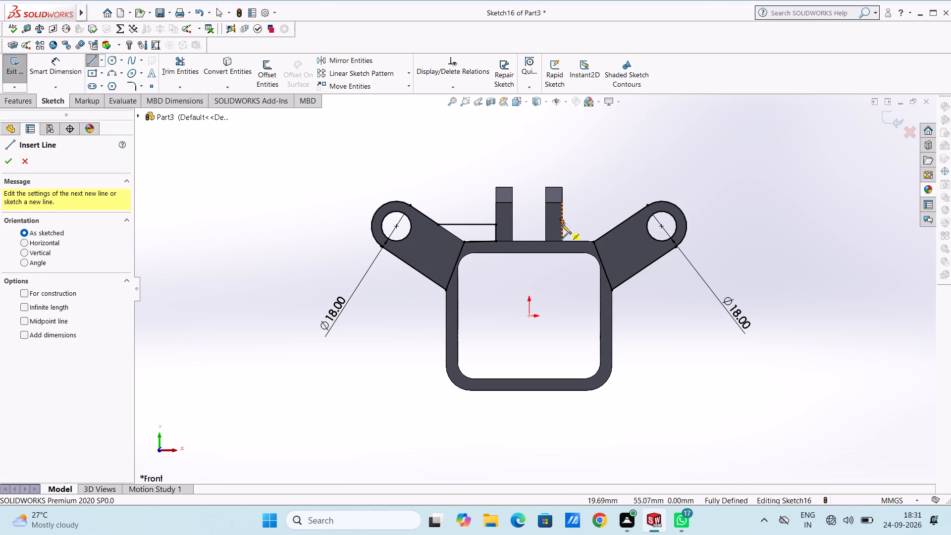
left_click(562, 225)
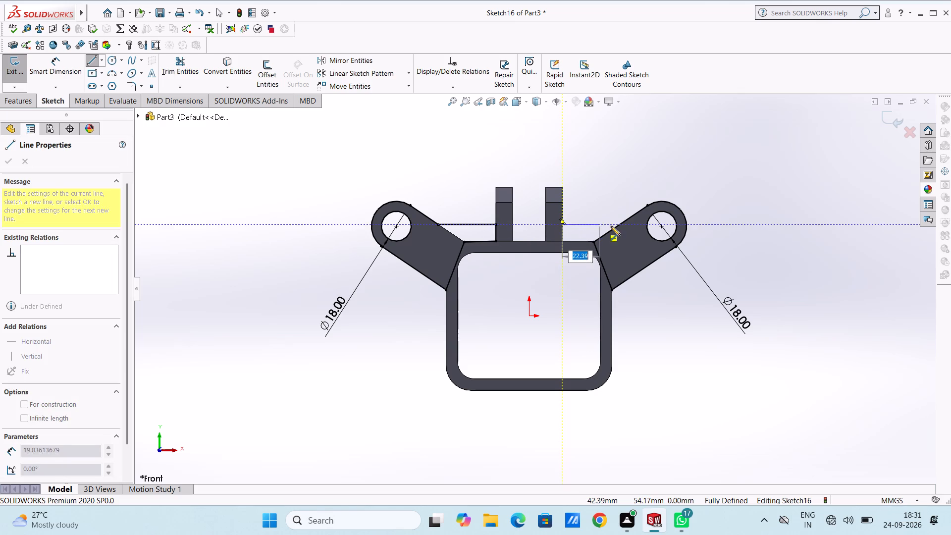
left_click(622, 223)
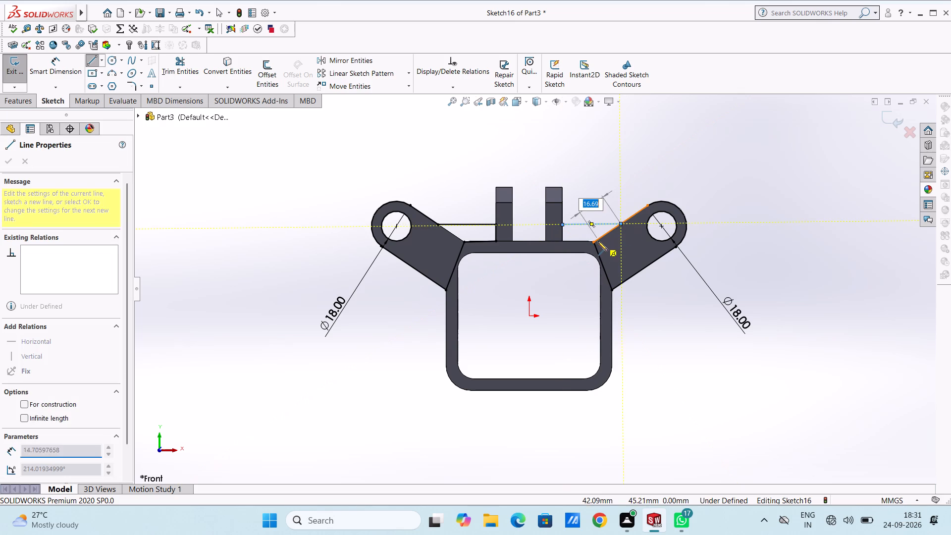
left_click(593, 243)
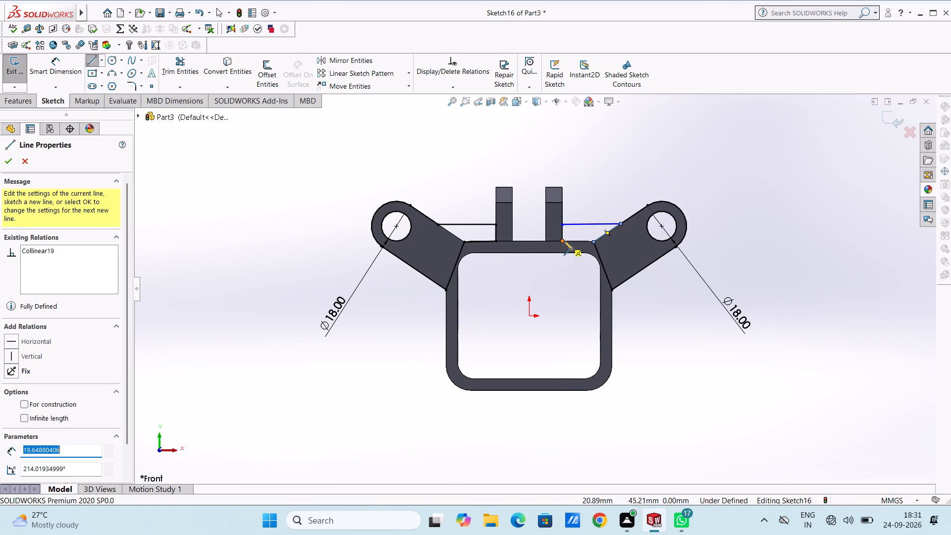
left_click(564, 241)
left_click(562, 227)
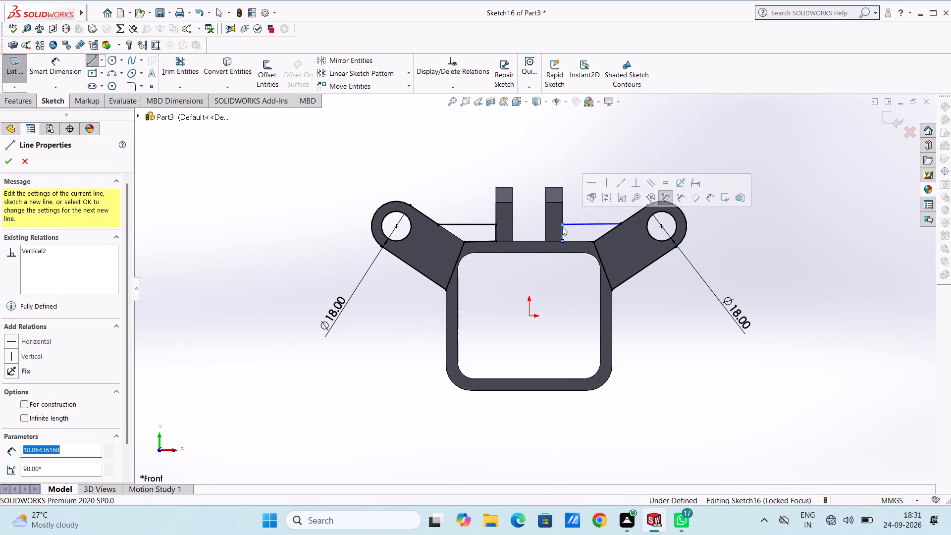
key("Escape")
key("Escape")
key("Escape")
key("Escape")
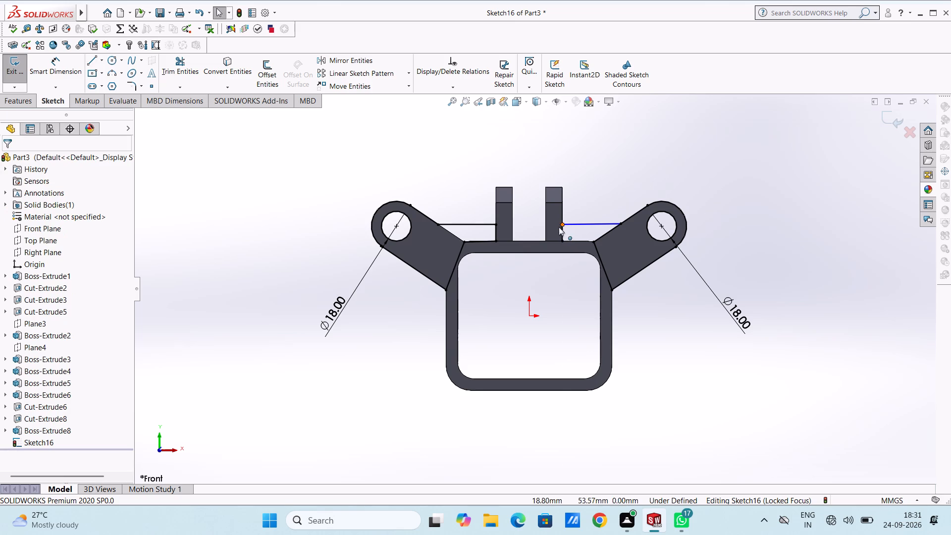
Trim the lower part of the right arm's upper edge between the new connecting line and the frame junction.
left_click(184, 68)
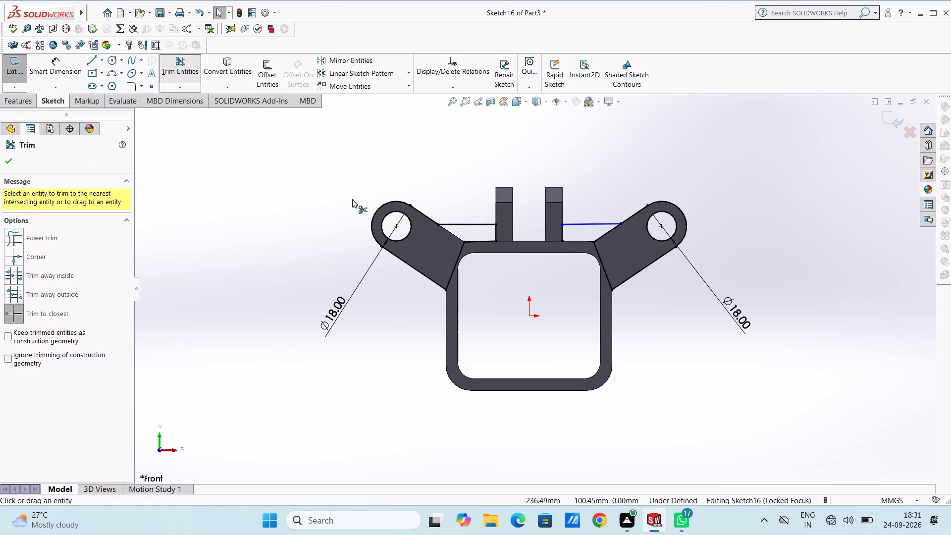
left_click(608, 234)
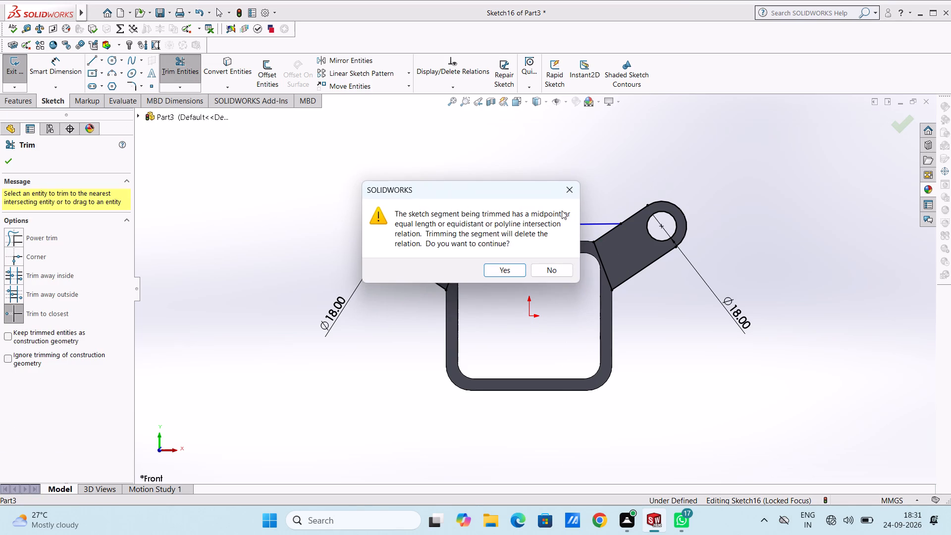
left_click(574, 188)
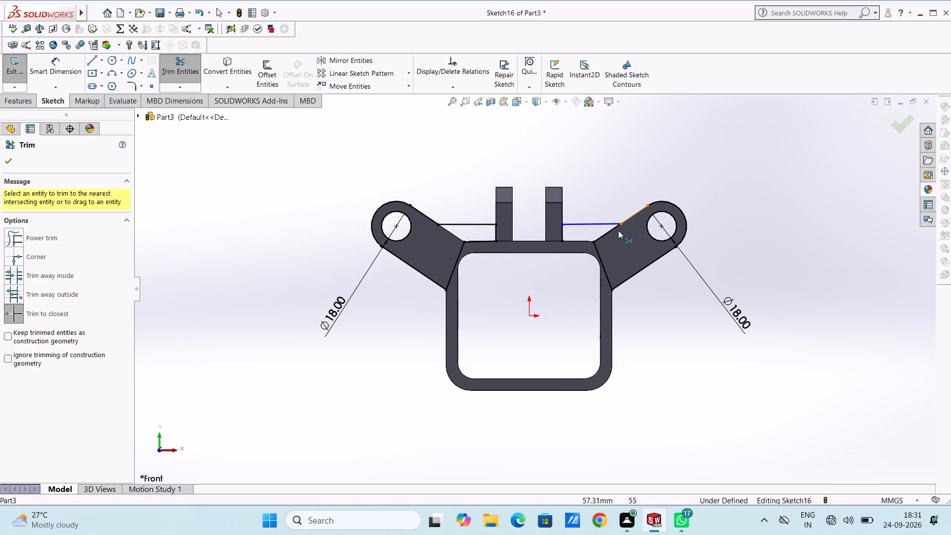
left_click(605, 232)
left_click(606, 232)
key("Escape")
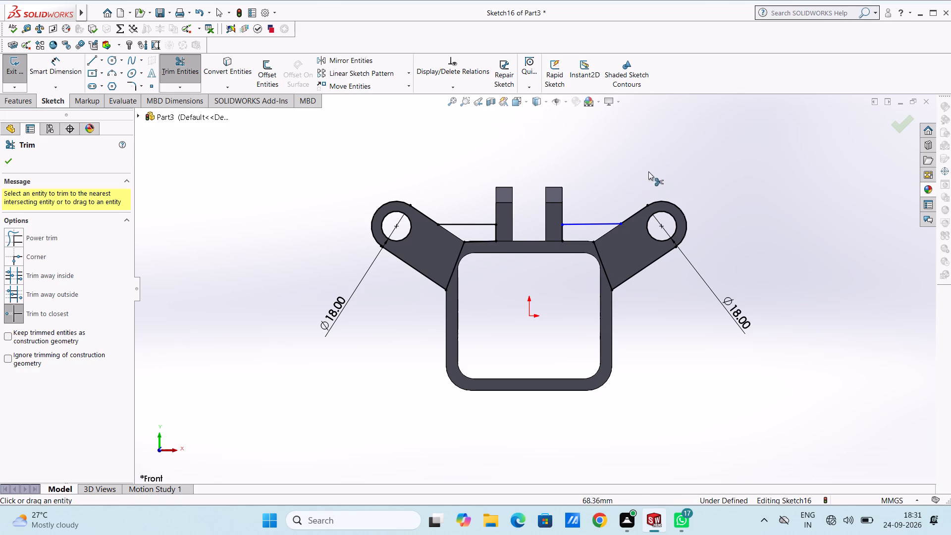
key("Escape")
key("Escape")
Draw a line from the base of the right lug to the right arm's frame junction to close the extended profile.
middle_click_drag(671, 159, 659, 191)
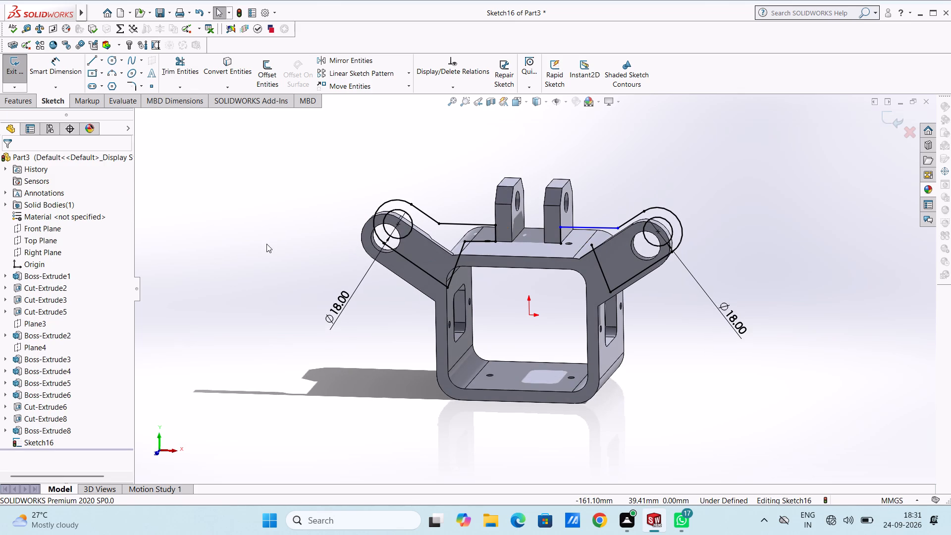
key("ctrl+1")
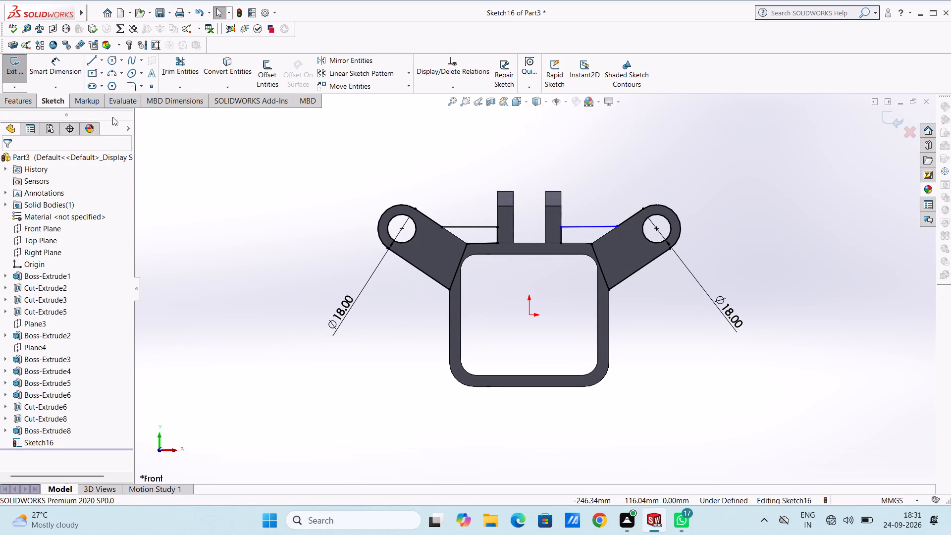
left_click(94, 62)
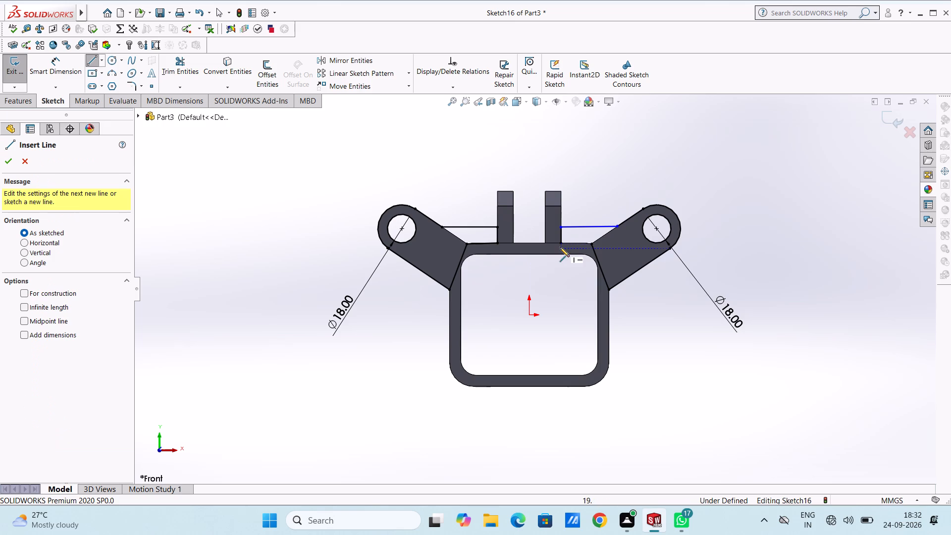
left_click(561, 244)
left_click(591, 244)
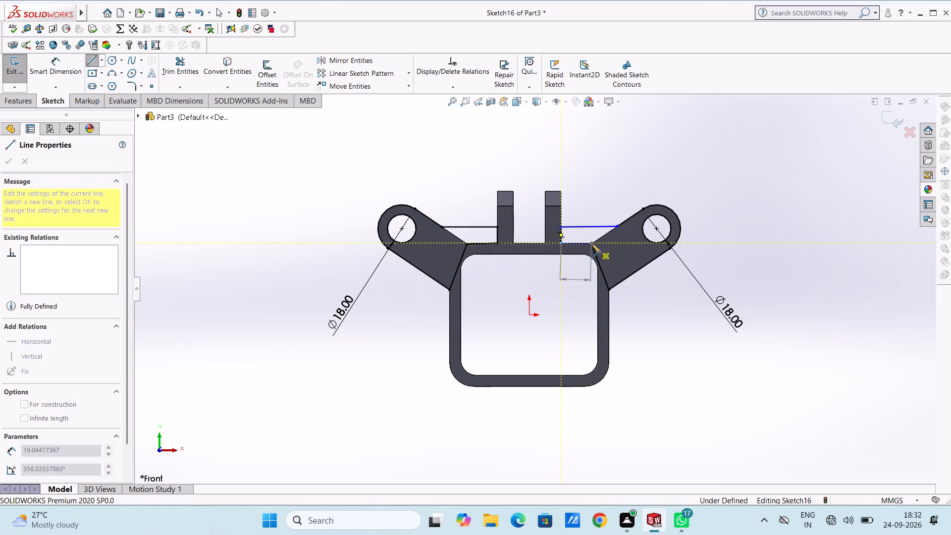
key("Escape")
key("Escape")
key("Escape")
Extrude both closed arm regions of the sketch 7 mm in the reversed direction, merged with the frame.
middle_click_drag(614, 181, 608, 196)
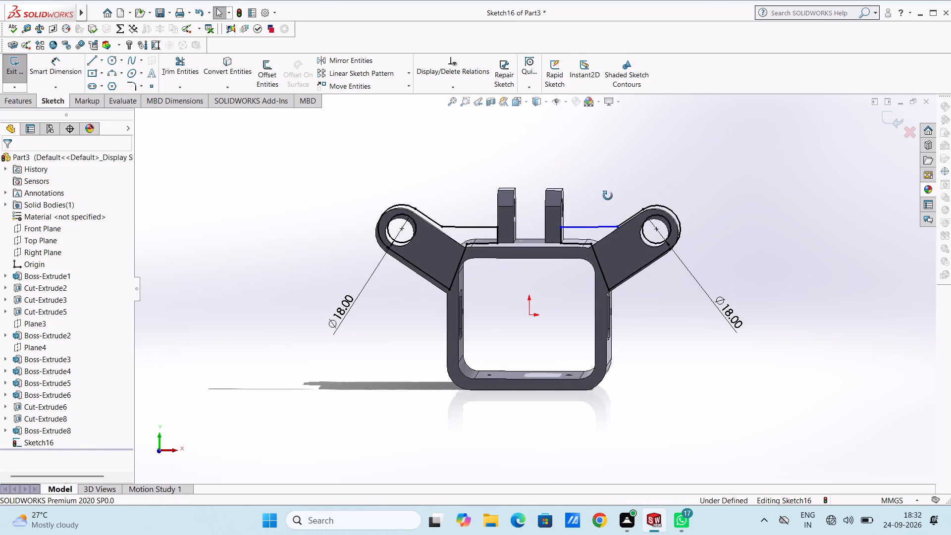
middle_click_drag(608, 196, 593, 245)
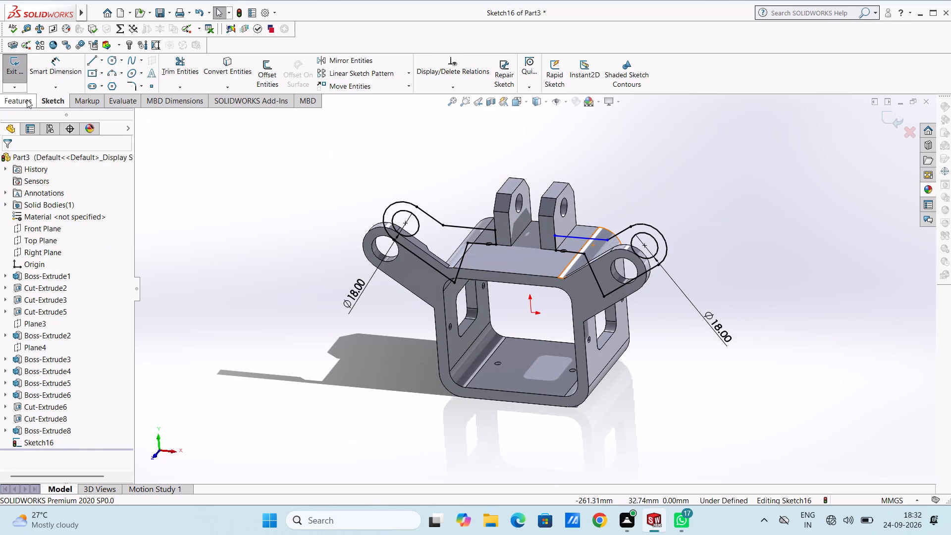
left_click(26, 101)
left_click(24, 68)
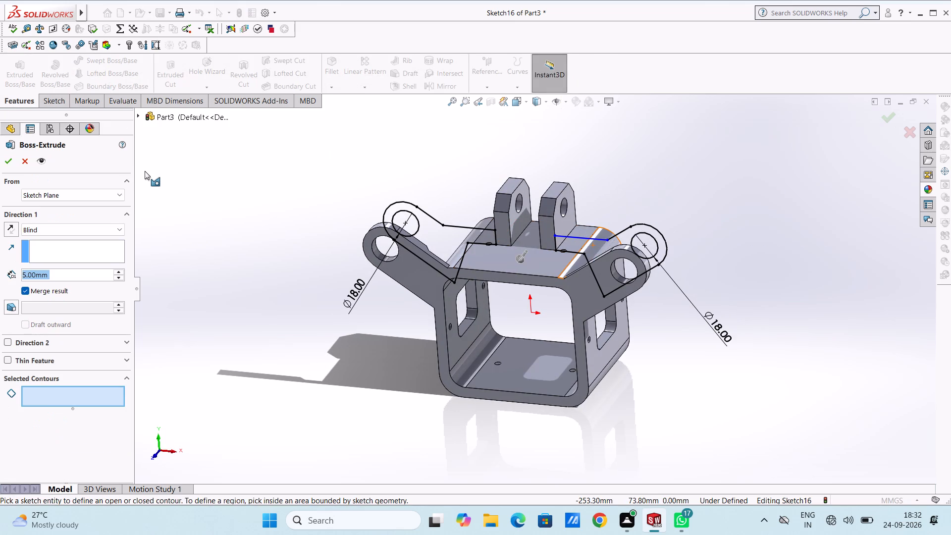
left_click(437, 237)
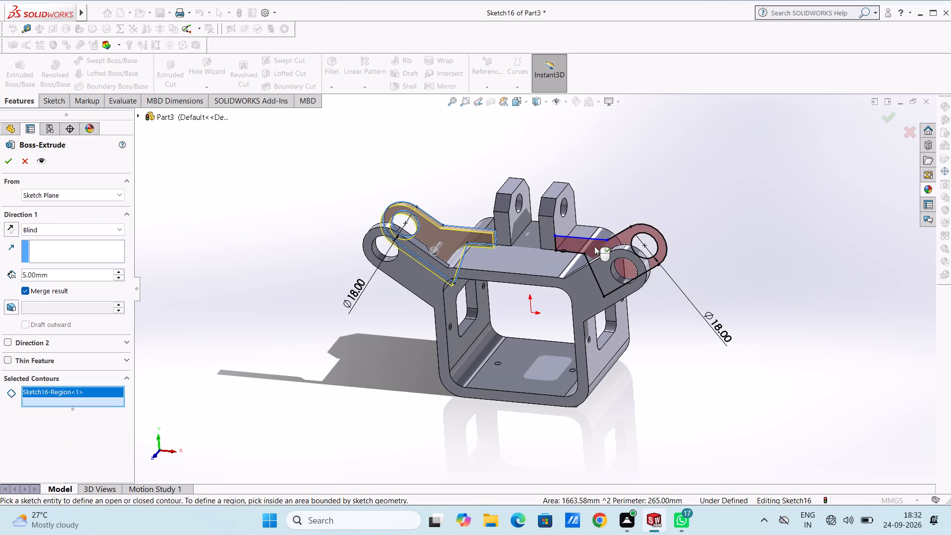
left_click(594, 246)
double_click(58, 275)
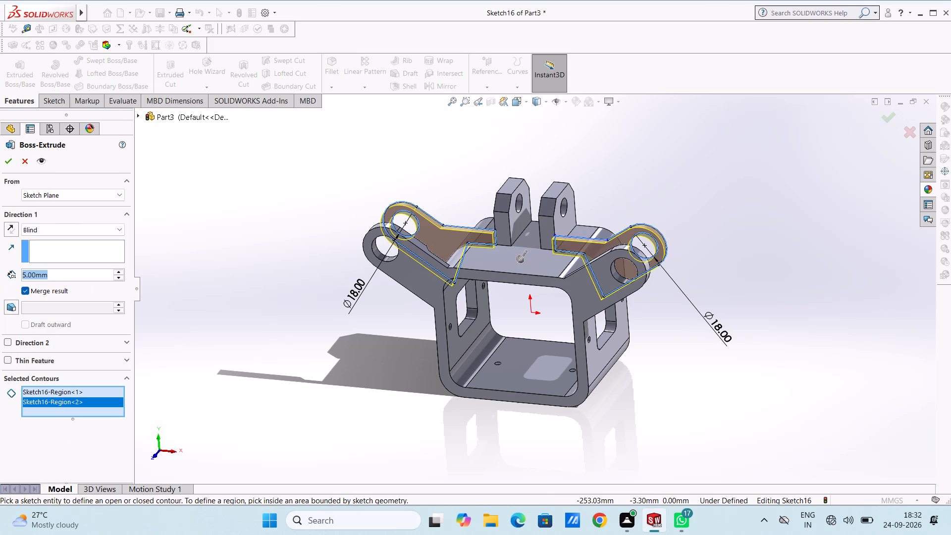
key("7")
key("Return")
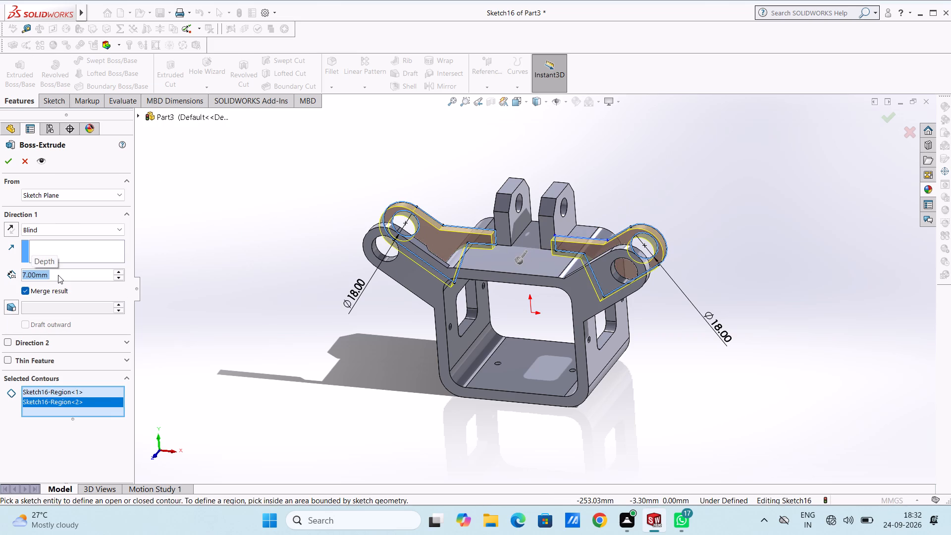
scroll(234, 235, "up", 2)
middle_click_drag(270, 213, 253, 278)
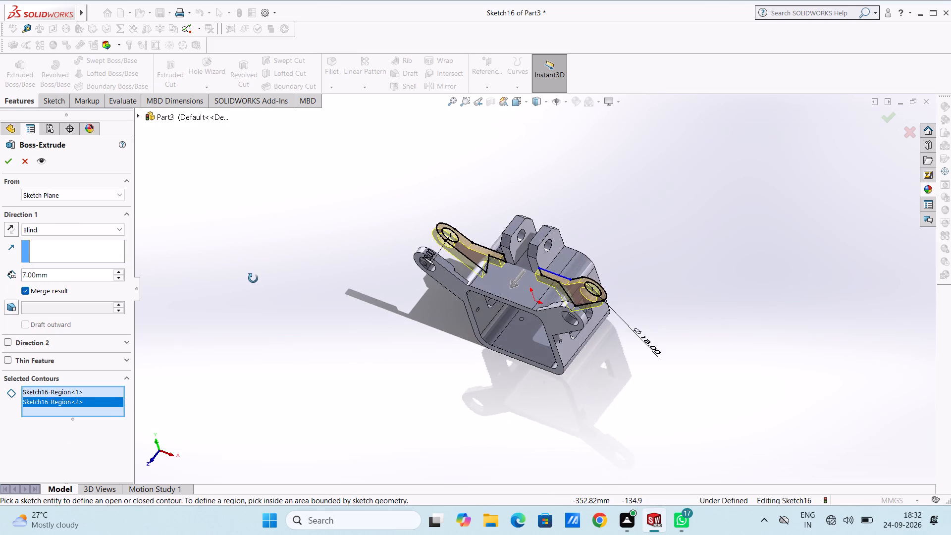
middle_click_drag(253, 278, 261, 283)
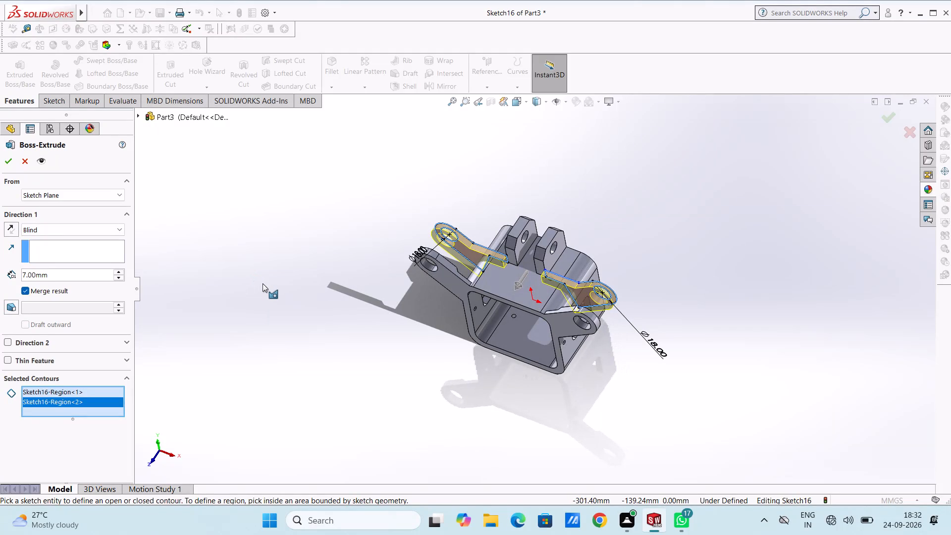
left_click(11, 231)
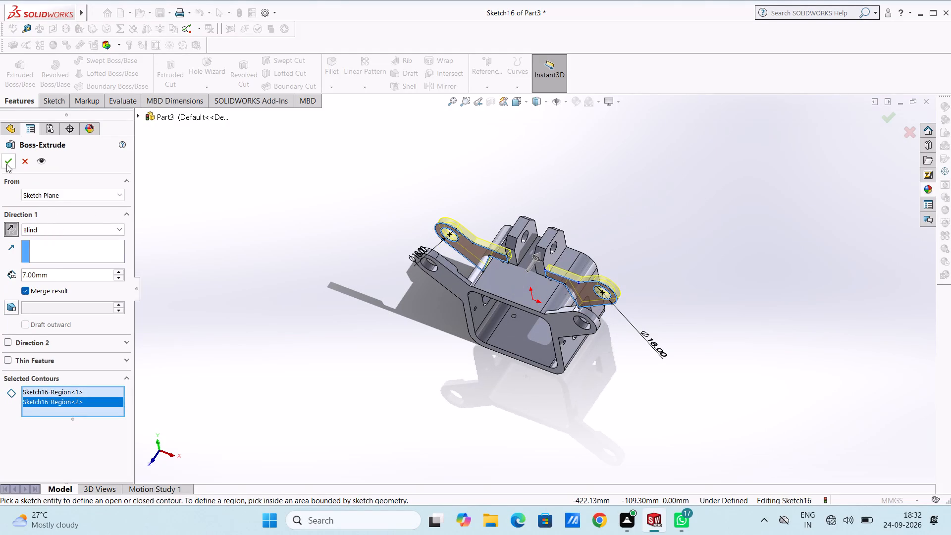
left_click(6, 163)
left_click(227, 244)
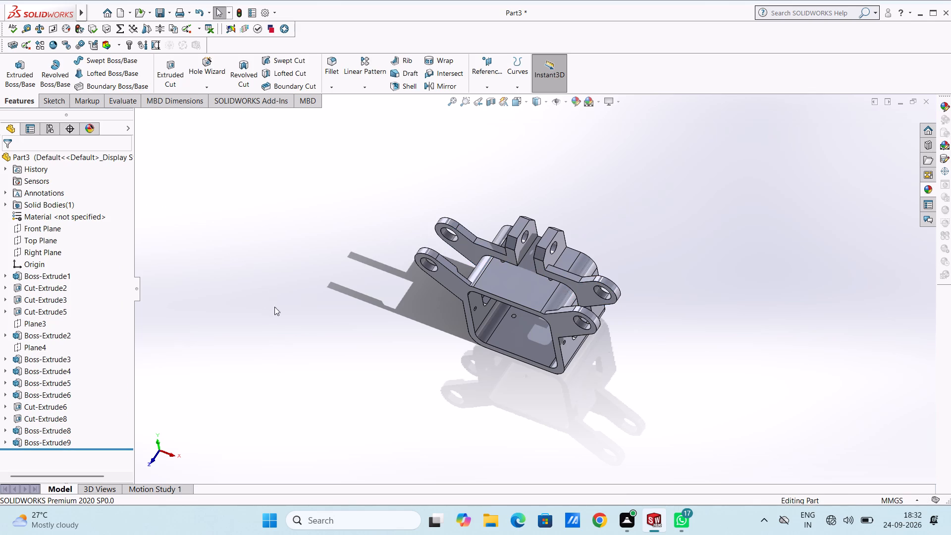
Fillet the two upper edges where the front arms meet the frame's top with a 10 mm radius.
scroll(305, 335, "up", 2)
middle_click_drag(343, 325, 356, 229)
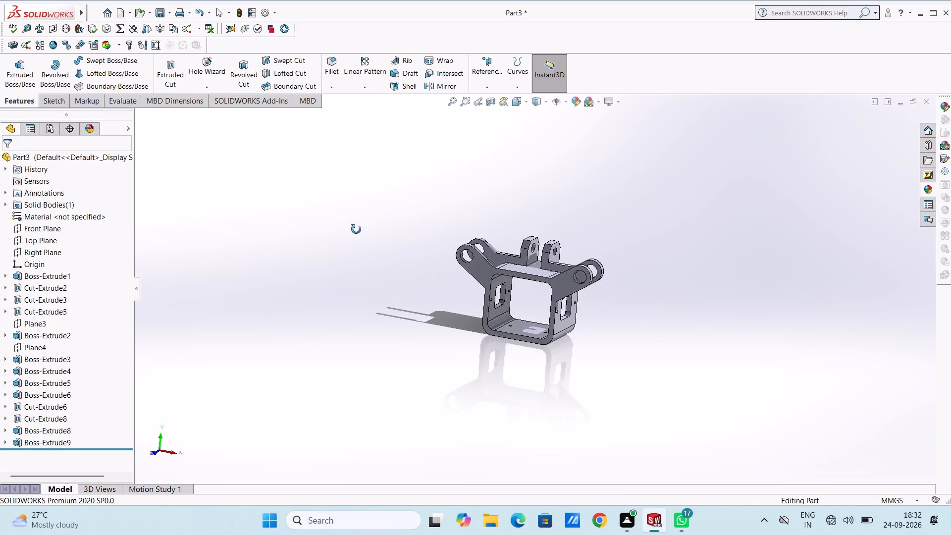
middle_click_drag(356, 229, 328, 280)
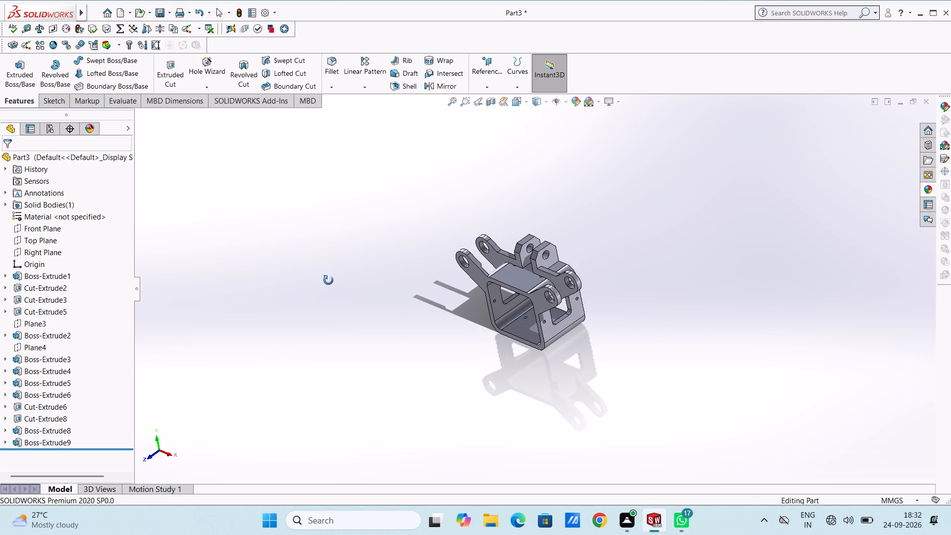
middle_click_drag(328, 280, 357, 267)
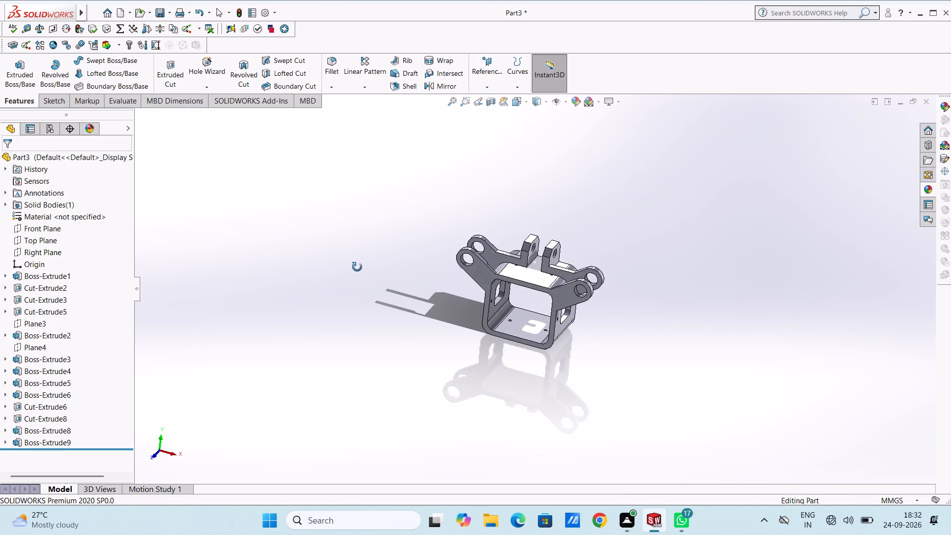
middle_click_drag(357, 267, 348, 267)
scroll(597, 262, "down", 4)
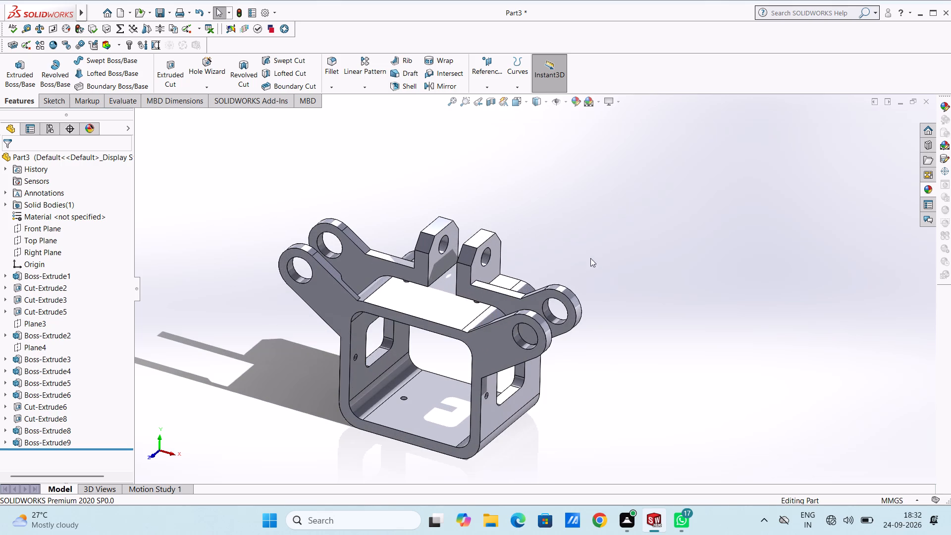
scroll(388, 364, "down", 1)
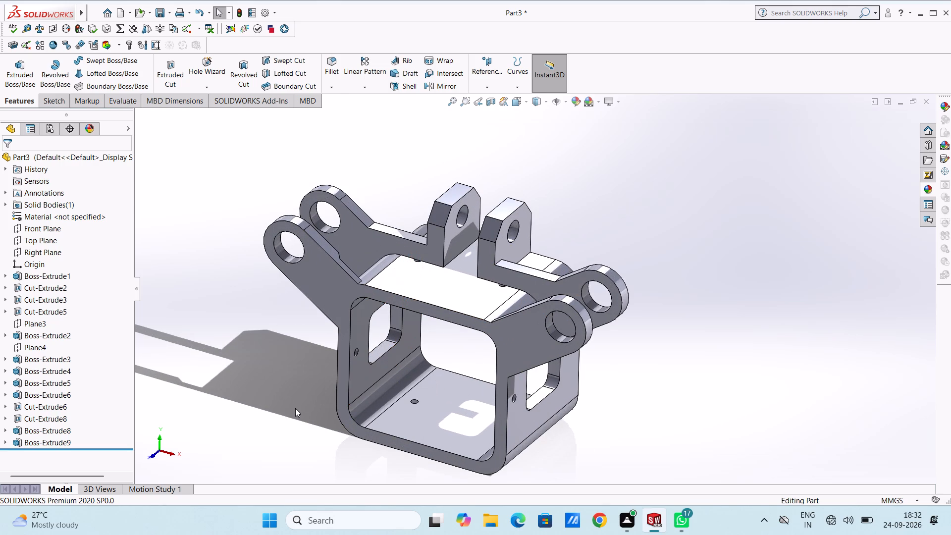
scroll(384, 275, "down", 4)
left_click(329, 61)
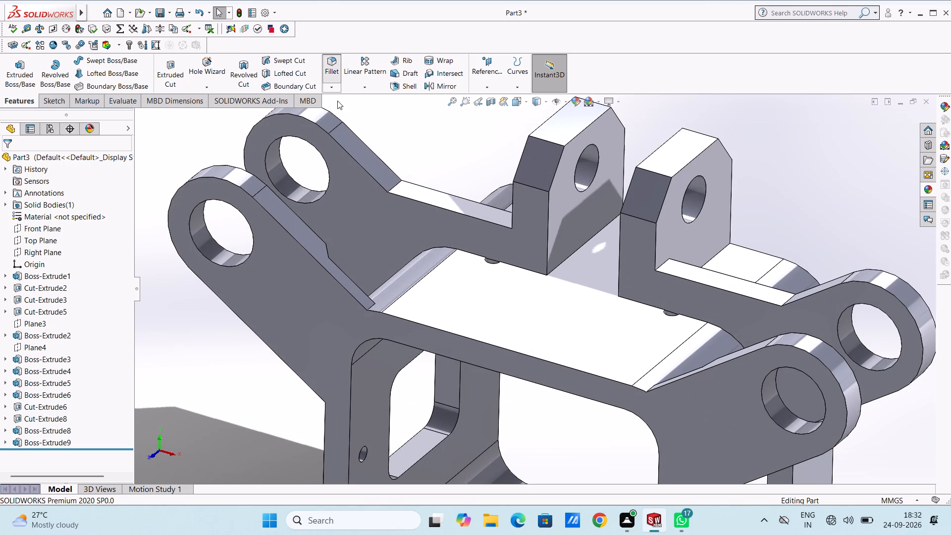
left_click(371, 307)
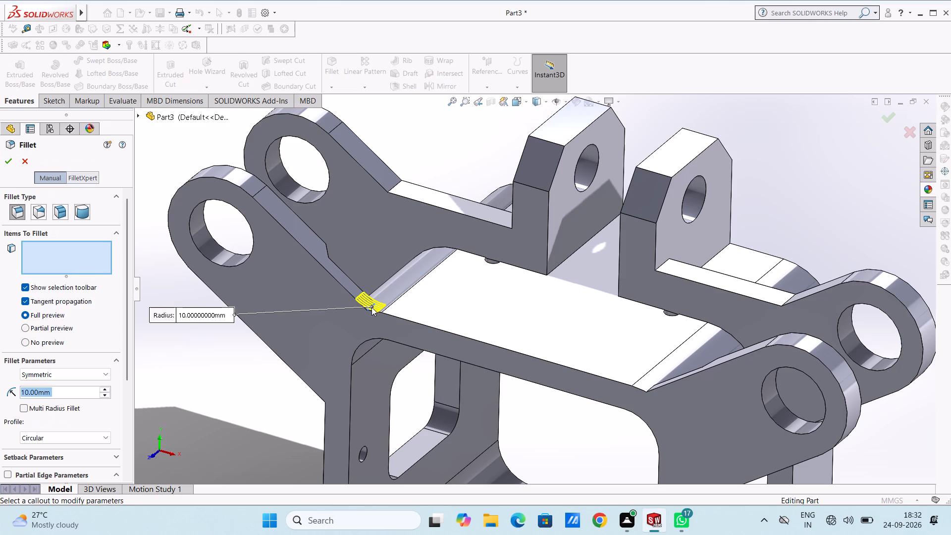
left_click(649, 388)
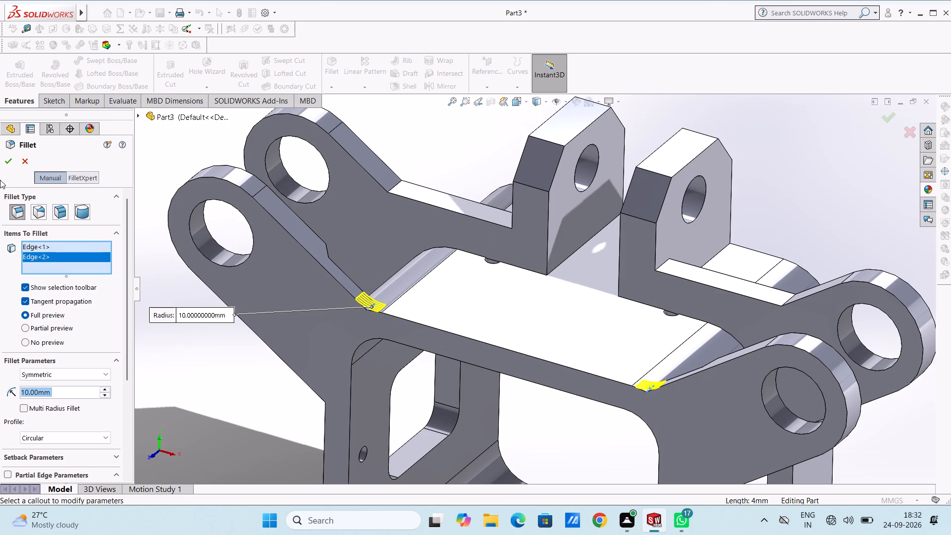
left_click(9, 162)
Fillet the two lower edges where the front arms meet the frame's outer side walls with a 10 mm radius.
scroll(186, 358, "up", 2)
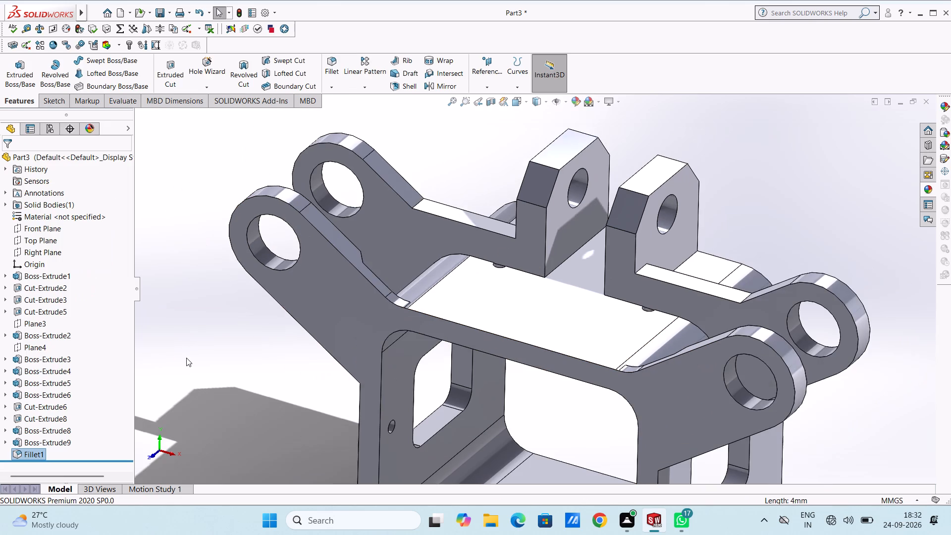
scroll(237, 373, "up", 1)
middle_click_drag(237, 373, 259, 323)
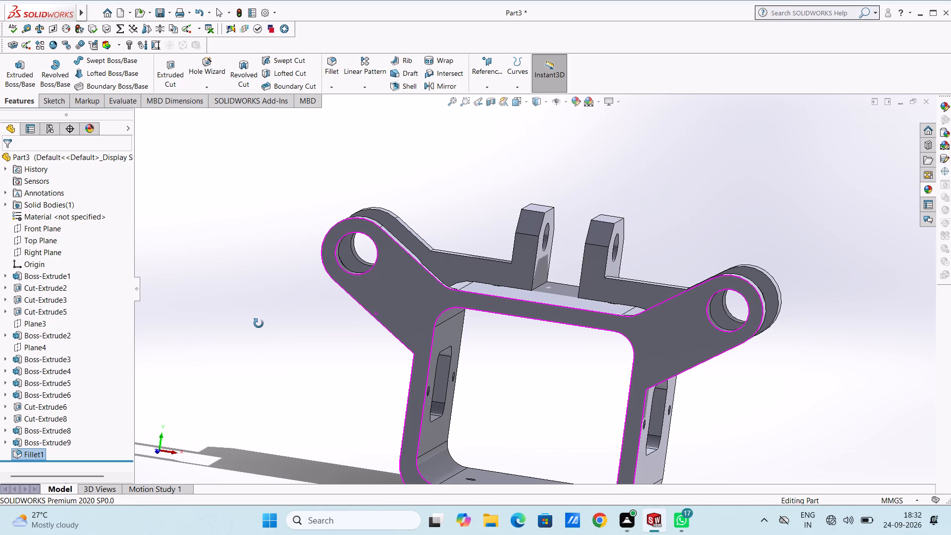
middle_click_drag(259, 323, 259, 324)
middle_click_drag(267, 365, 306, 335)
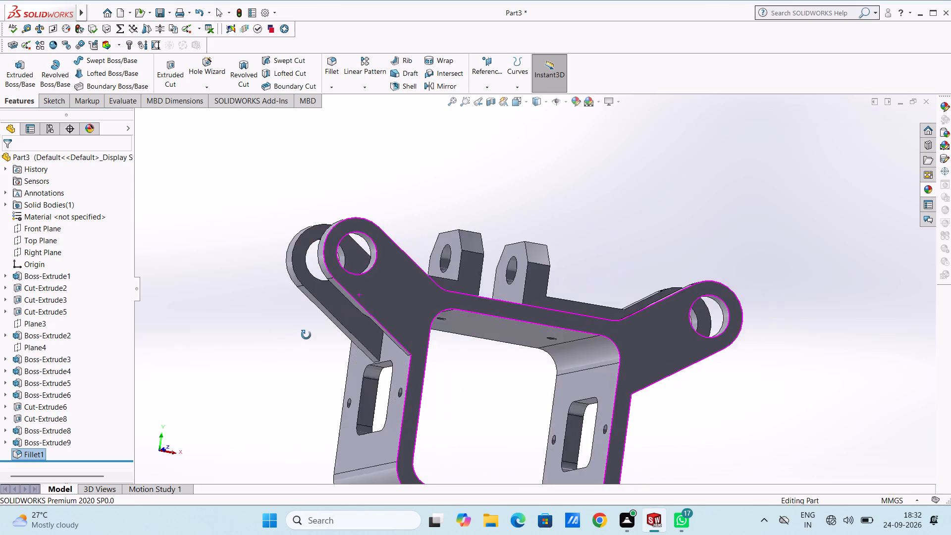
middle_click_drag(306, 335, 307, 334)
scroll(376, 379, "down", 3)
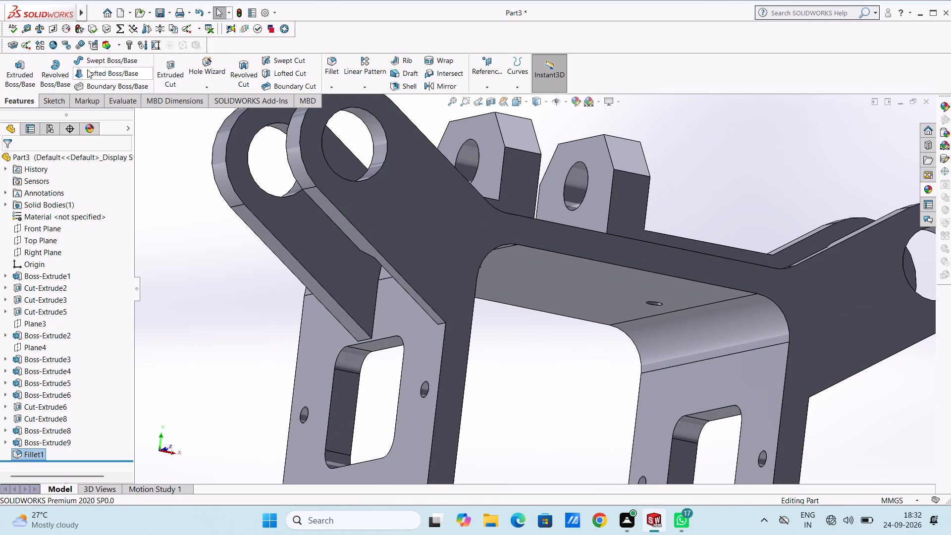
left_click(330, 67)
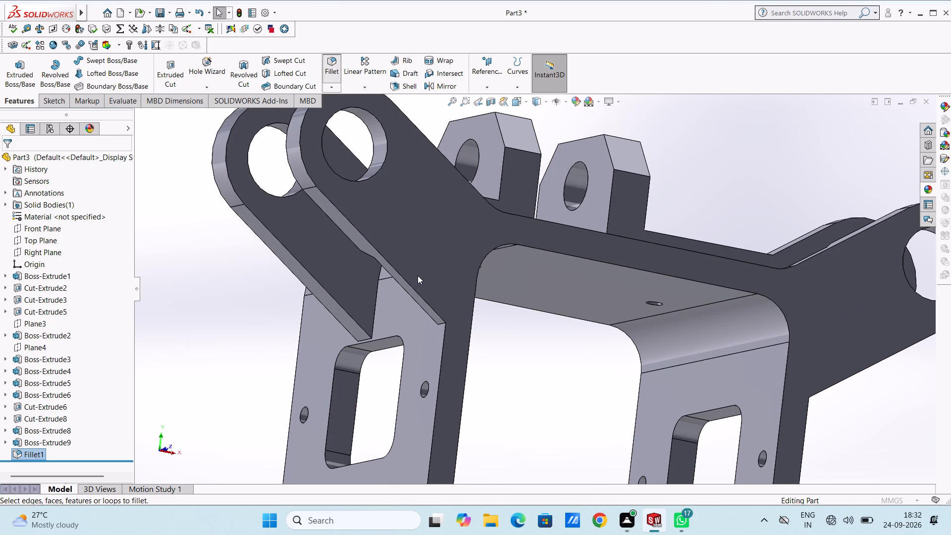
left_click(441, 323)
scroll(577, 380, "up", 2)
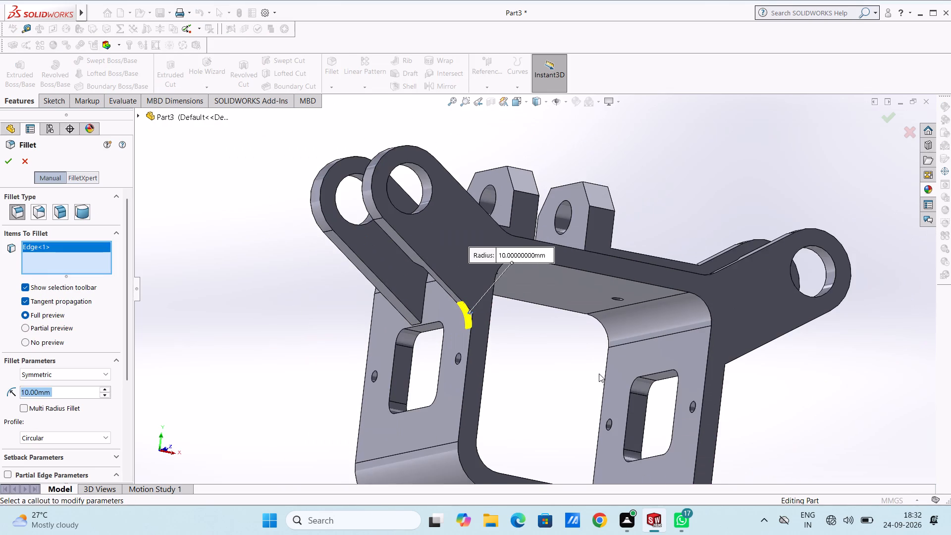
scroll(641, 368, "up", 1)
middle_click_drag(641, 368, 547, 365)
scroll(542, 356, "down", 5)
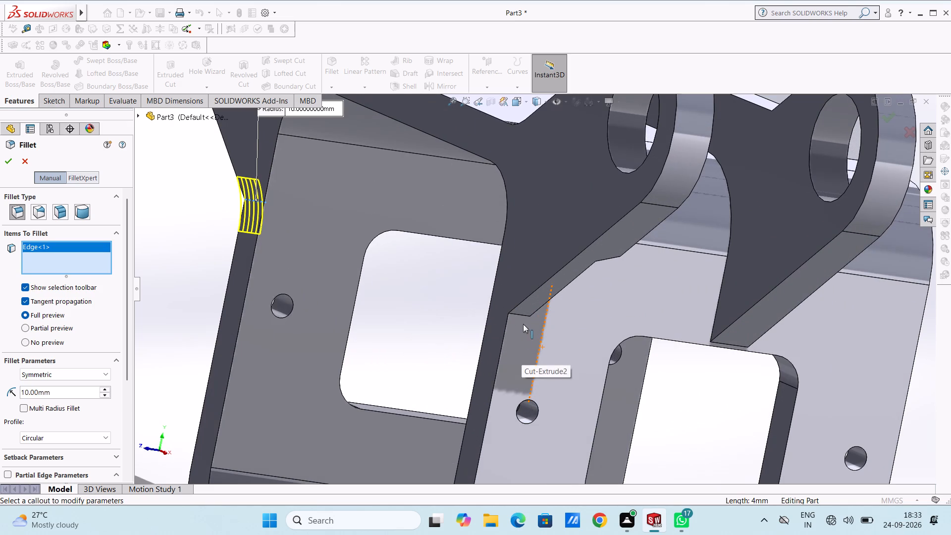
left_click(520, 316)
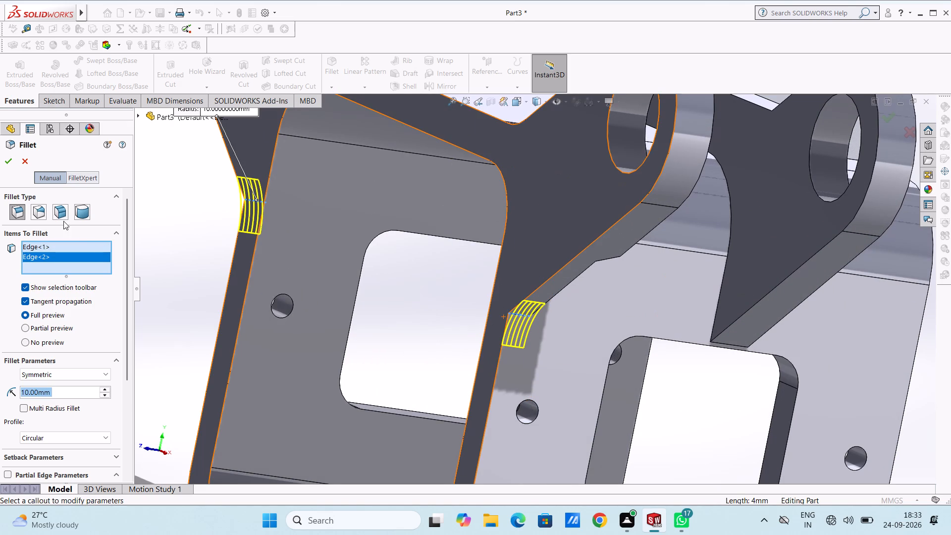
left_click(8, 164)
Fillet the two upper edges where the rear arms' sloped tops meet the straight strips leading to the lugs with a 10 mm radius.
scroll(86, 239, "up", 4)
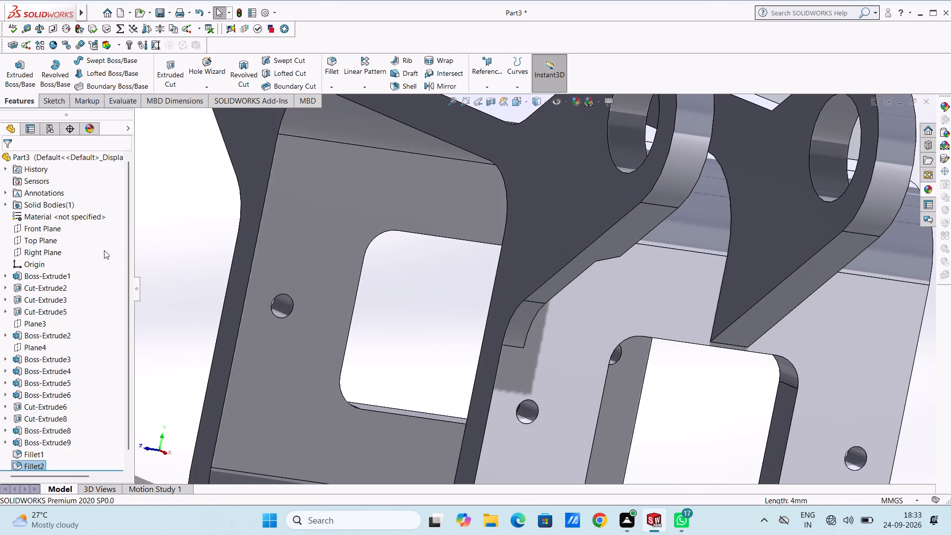
scroll(170, 238, "up", 3)
middle_click_drag(207, 228, 275, 283)
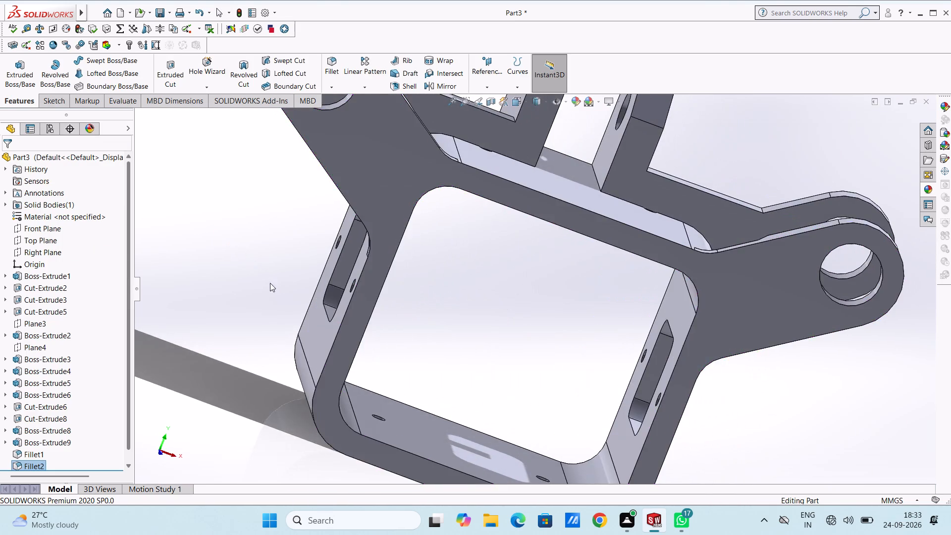
scroll(237, 260, "up", 3)
middle_click_drag(312, 238, 264, 239)
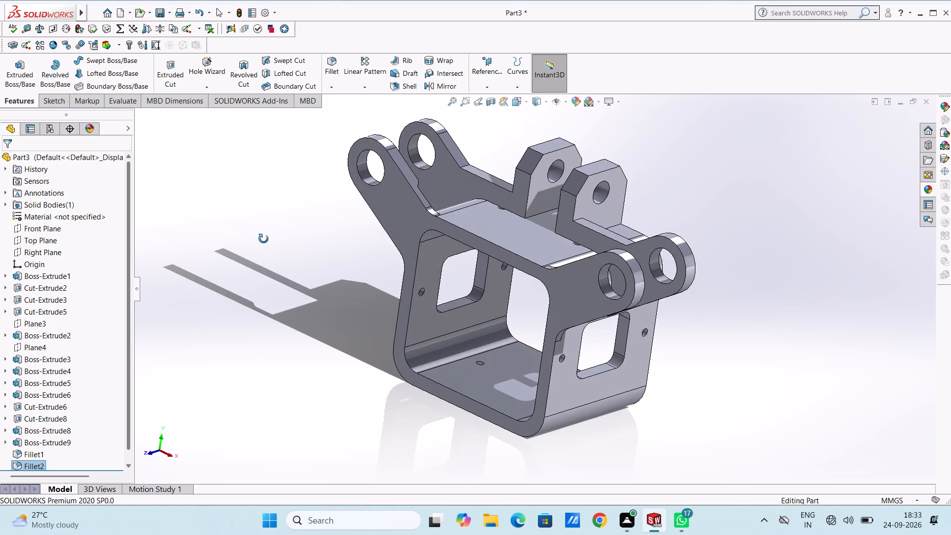
middle_click_drag(264, 239, 272, 240)
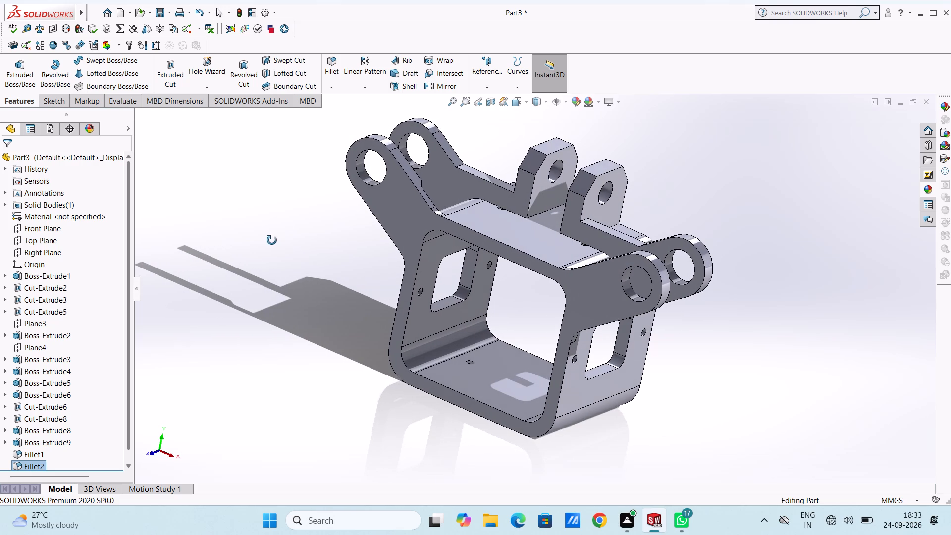
middle_click_drag(272, 240, 277, 242)
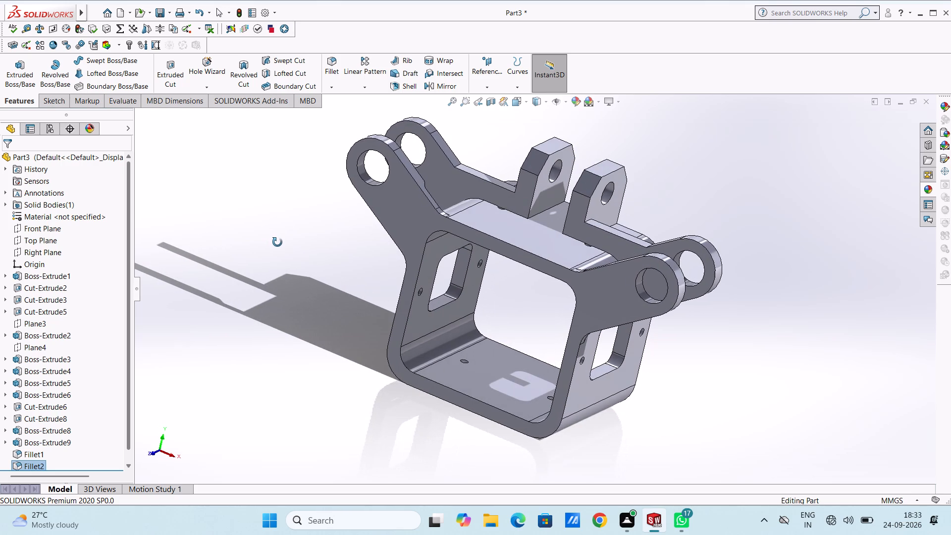
middle_click_drag(277, 242, 278, 243)
scroll(475, 165, "down", 4)
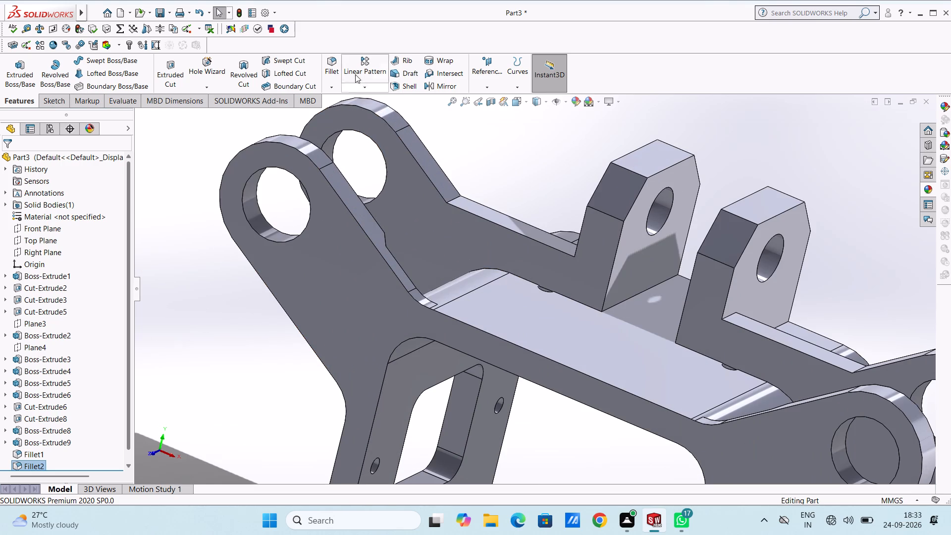
left_click(334, 60)
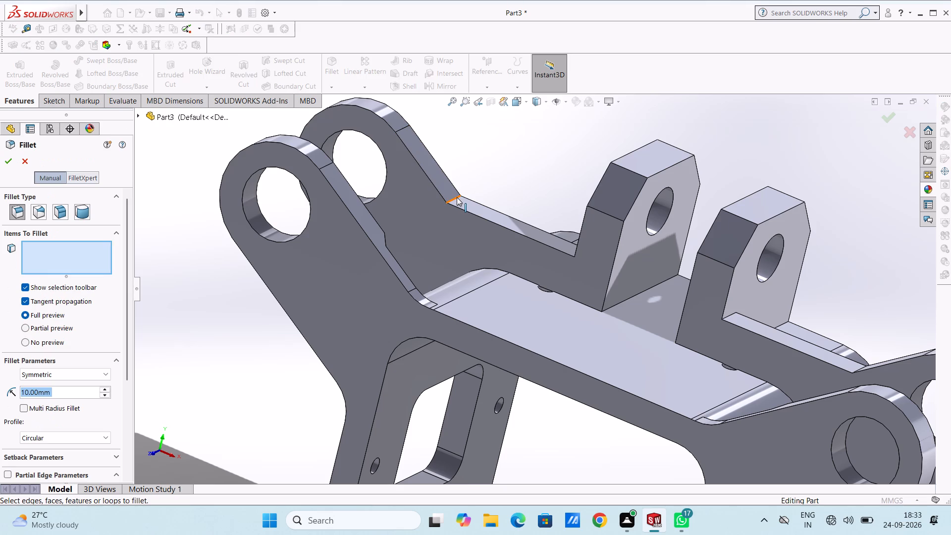
left_click(457, 197)
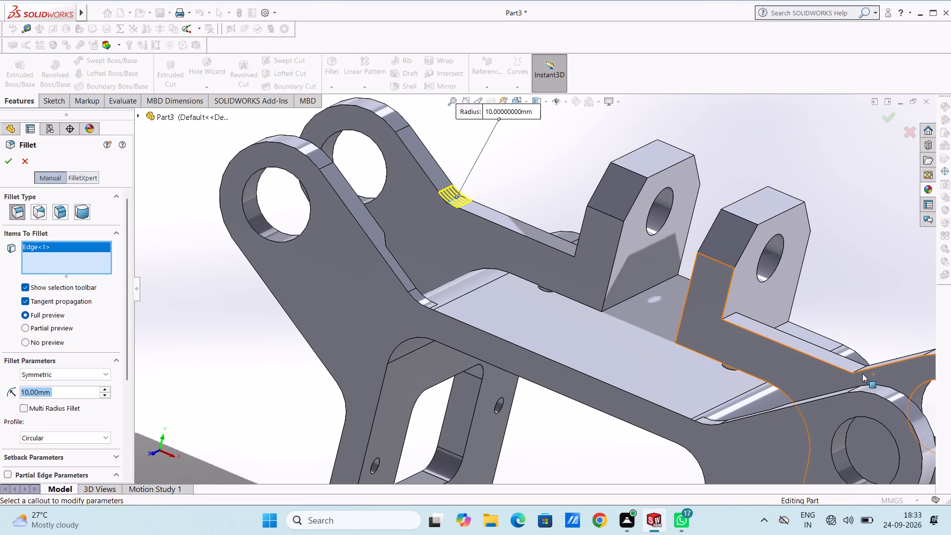
left_click(862, 368)
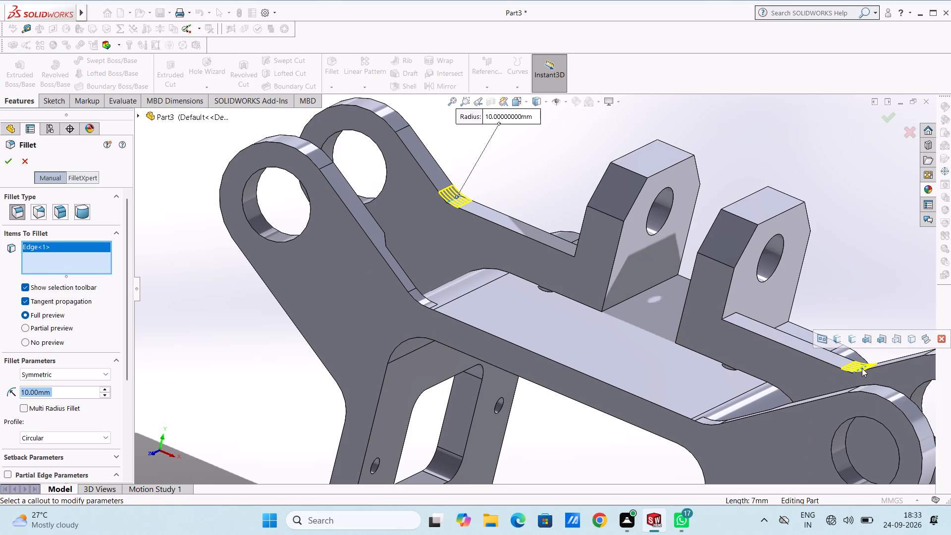
left_click(10, 159)
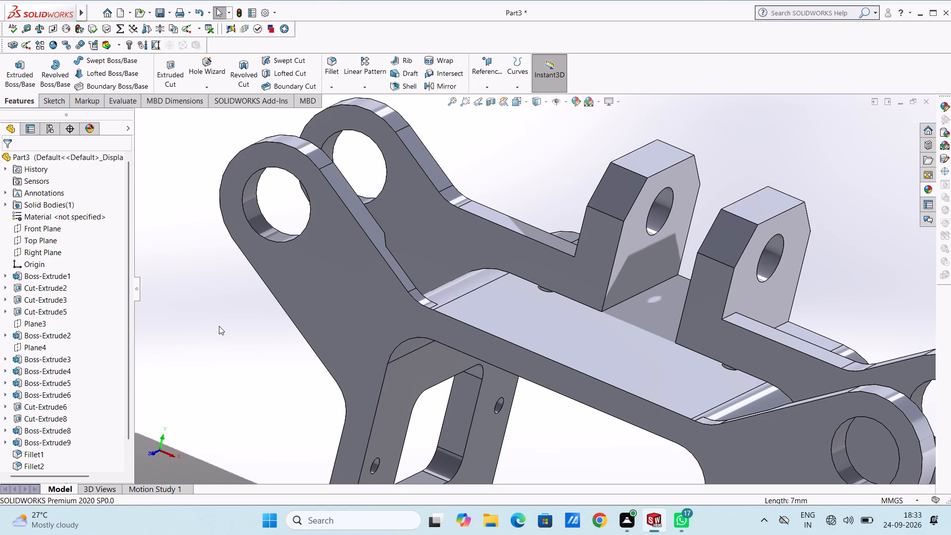
Fillet the two inner corner edges where the rear arm strips meet the outer sides of the lugs with a 10 mm radius.
middle_click_drag(223, 328, 226, 329)
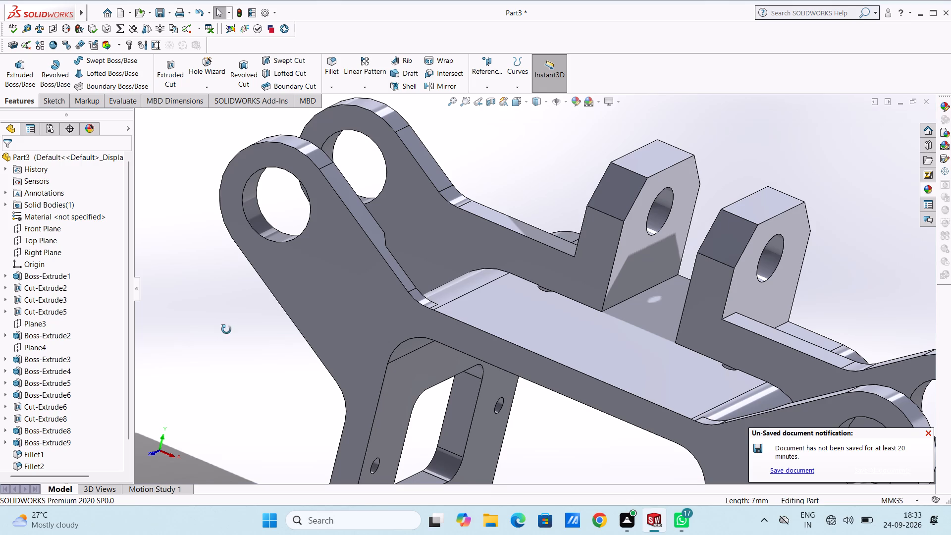
middle_click_drag(226, 329, 245, 345)
scroll(539, 216, "down", 4)
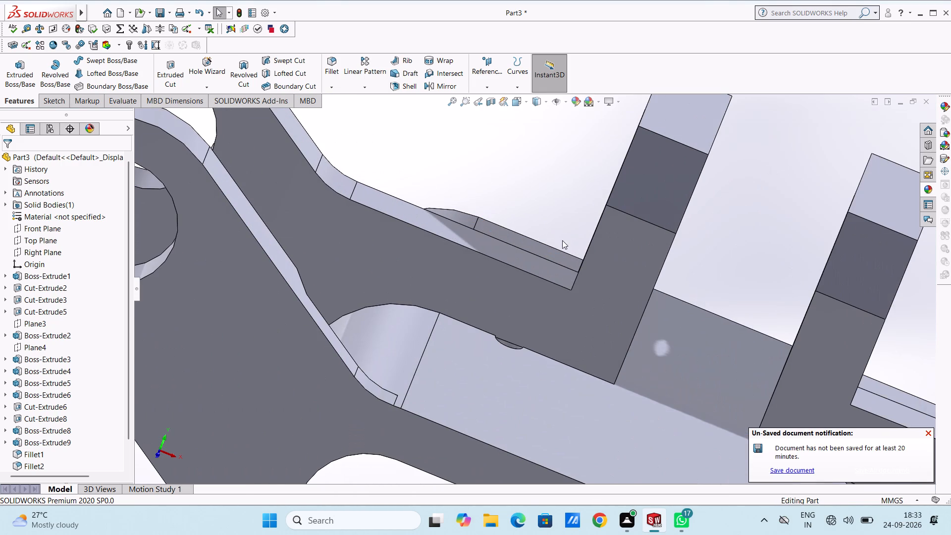
middle_click_drag(520, 183, 535, 217)
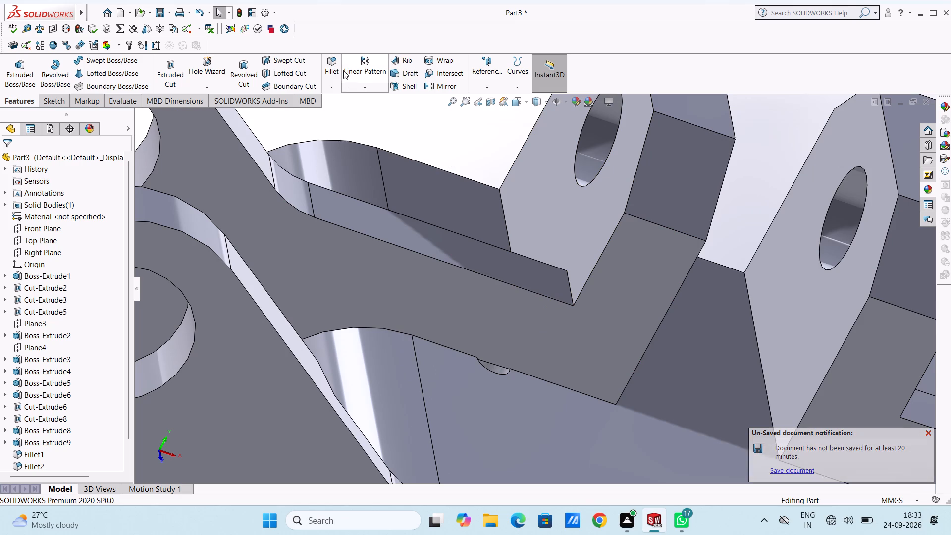
left_click(334, 63)
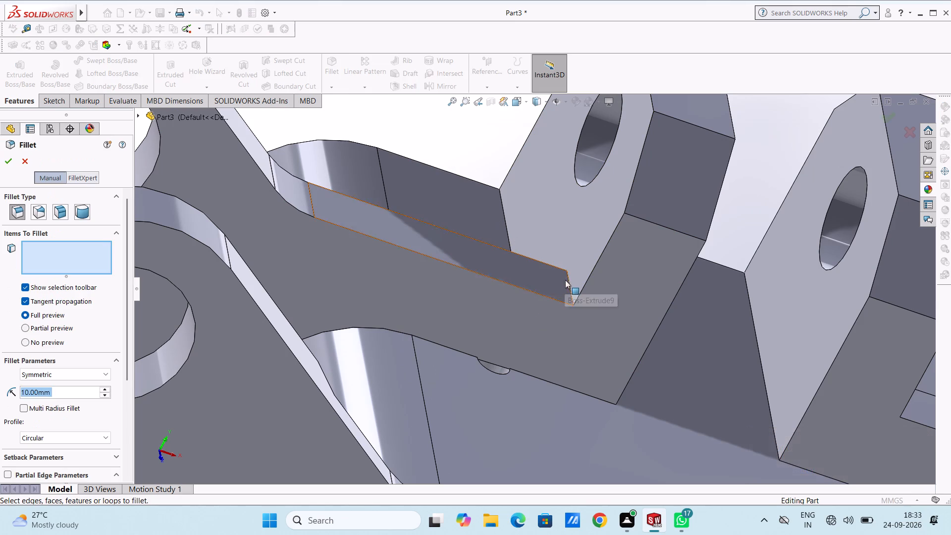
left_click(568, 282)
scroll(566, 287, "up", 4)
middle_click_drag(601, 306, 594, 309)
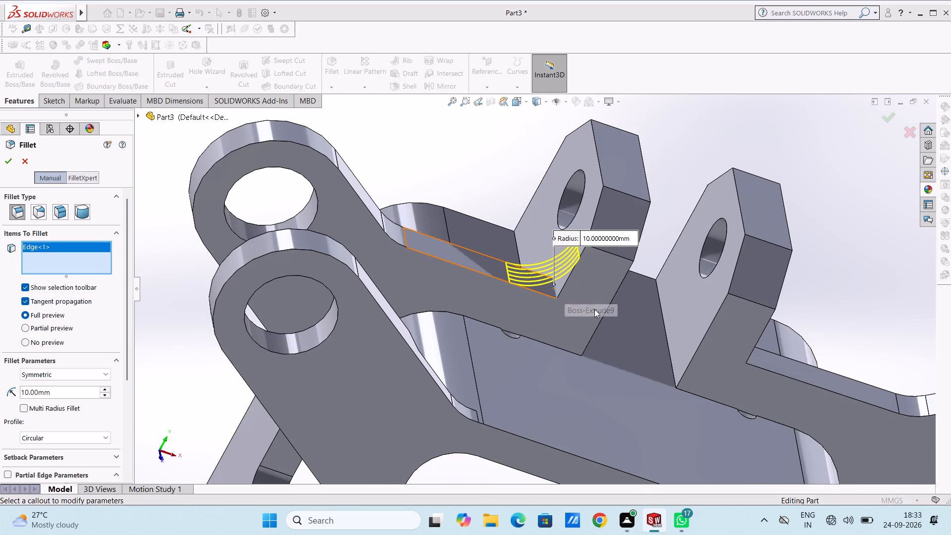
middle_click_drag(594, 309, 552, 301)
middle_click_drag(647, 347, 572, 336)
scroll(572, 336, "up", 1)
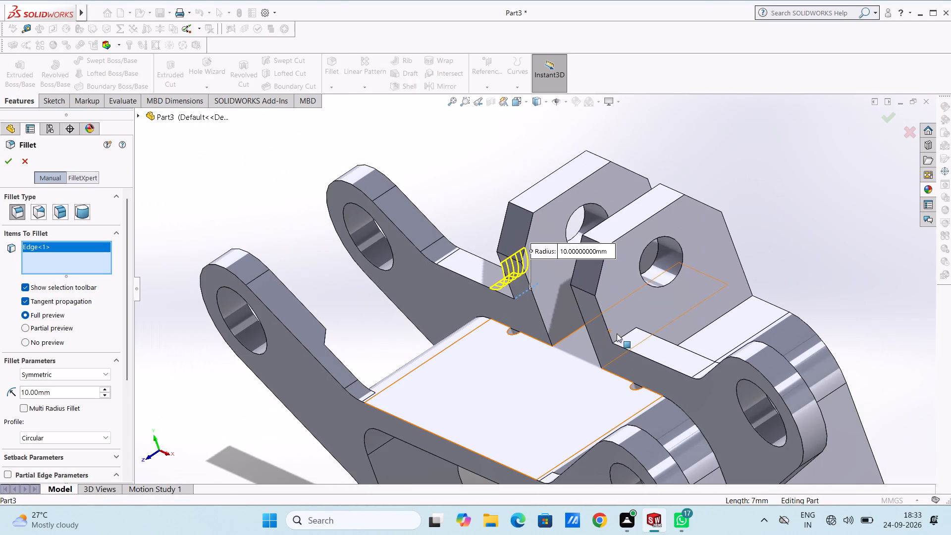
left_click(628, 333)
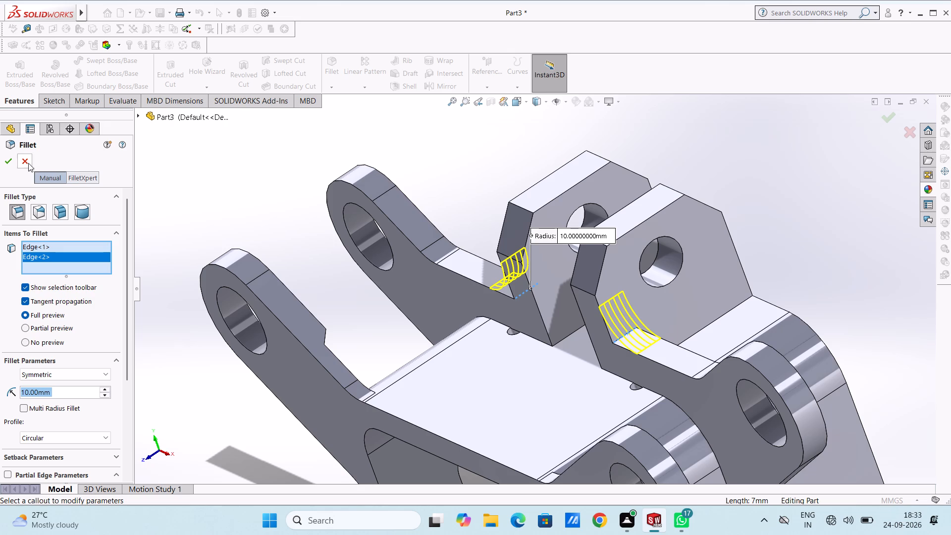
left_click(2, 162)
left_click(155, 225)
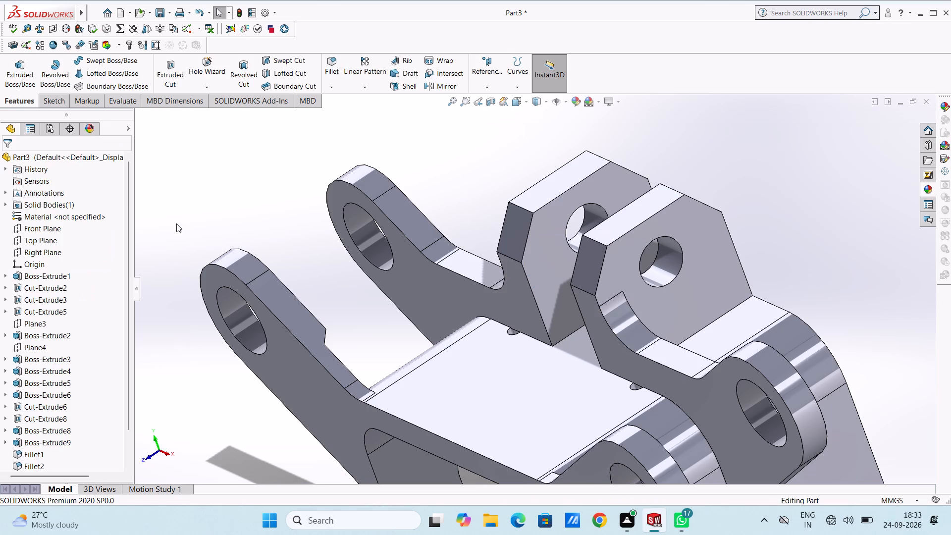
Fillet the lower edge where the left rear arm meets the frame's outer side wall above the window with a 5 mm radius.
middle_click_drag(216, 207, 307, 250)
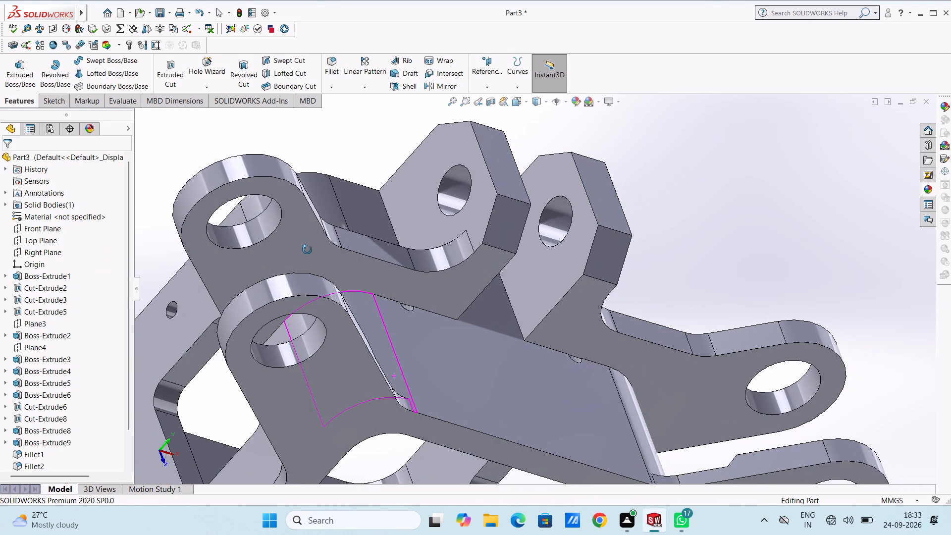
middle_click_drag(307, 250, 317, 257)
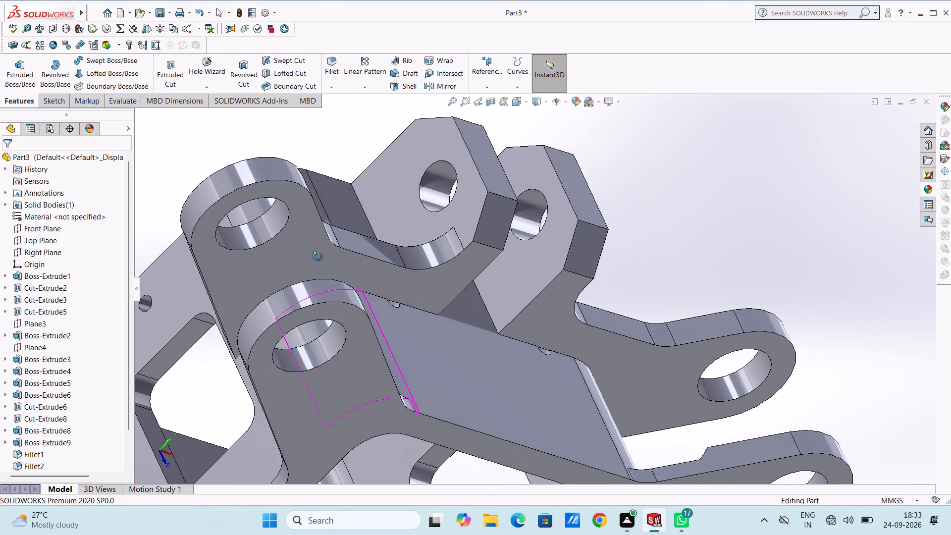
middle_click_drag(317, 257, 317, 257)
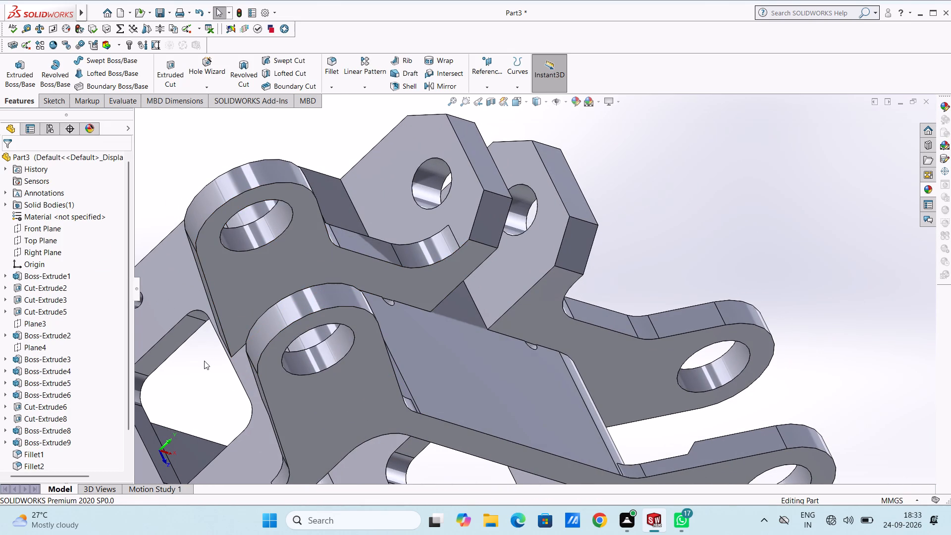
middle_click_drag(204, 361, 215, 347)
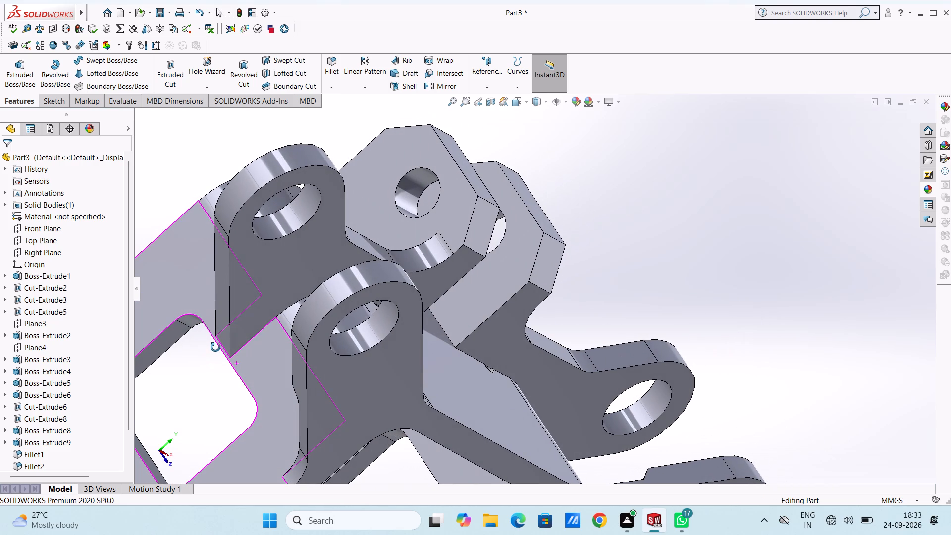
middle_click_drag(215, 347, 231, 349)
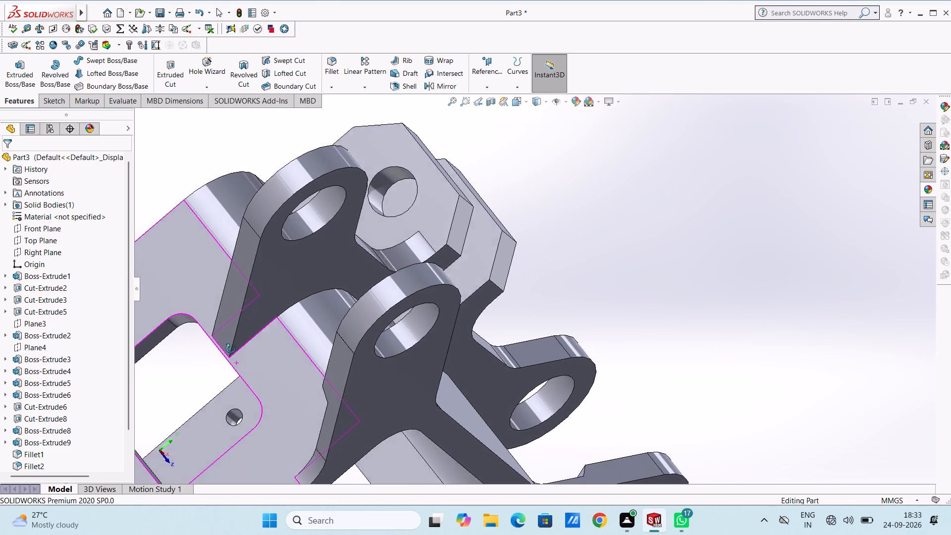
middle_click_drag(231, 349, 234, 349)
scroll(223, 355, "down", 4)
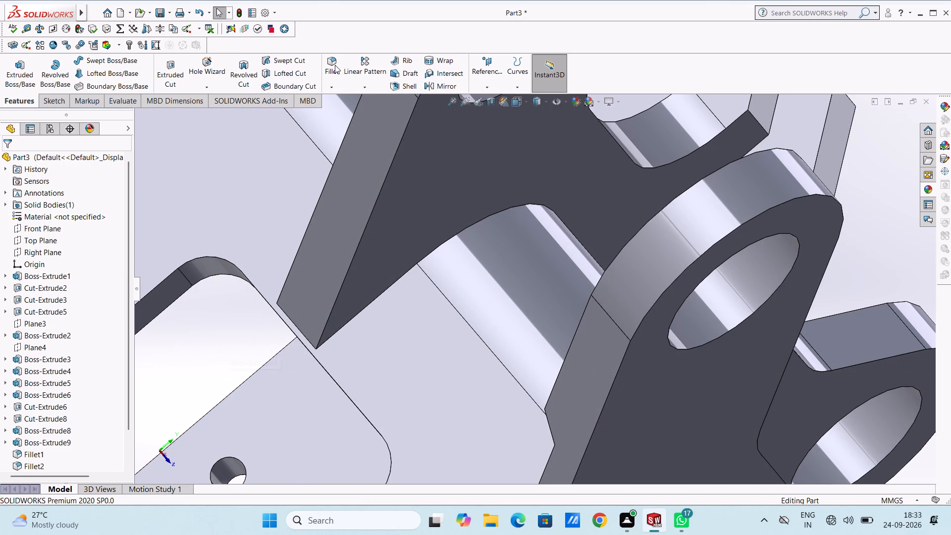
left_click(335, 65)
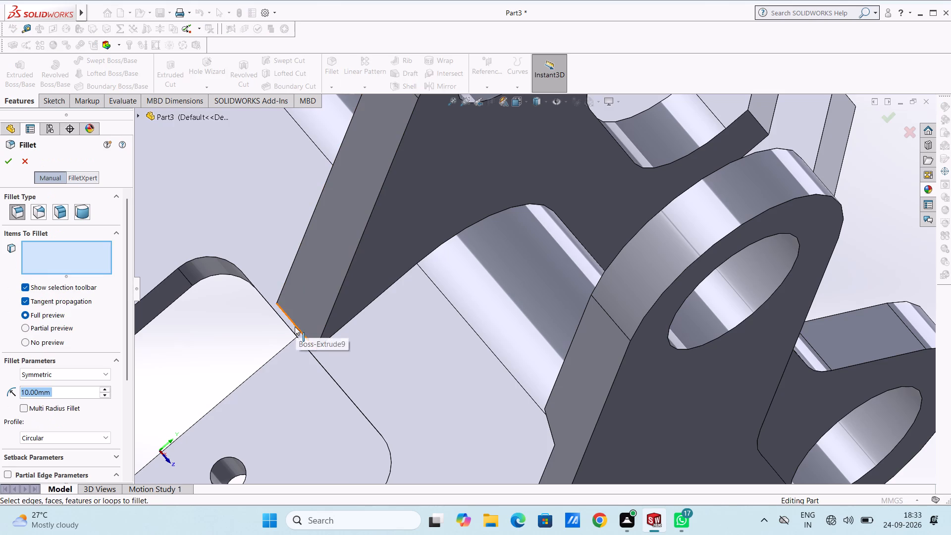
left_click(295, 326)
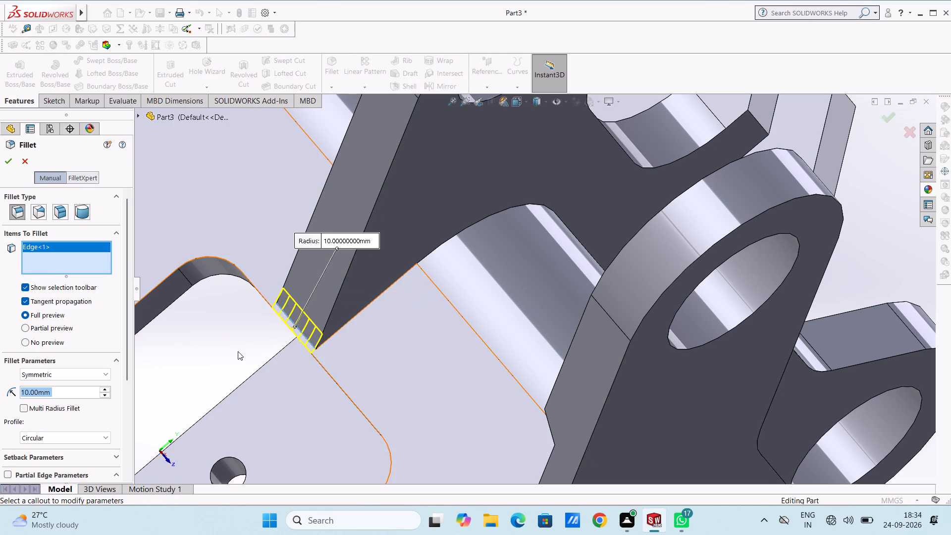
middle_click_drag(246, 350, 267, 345)
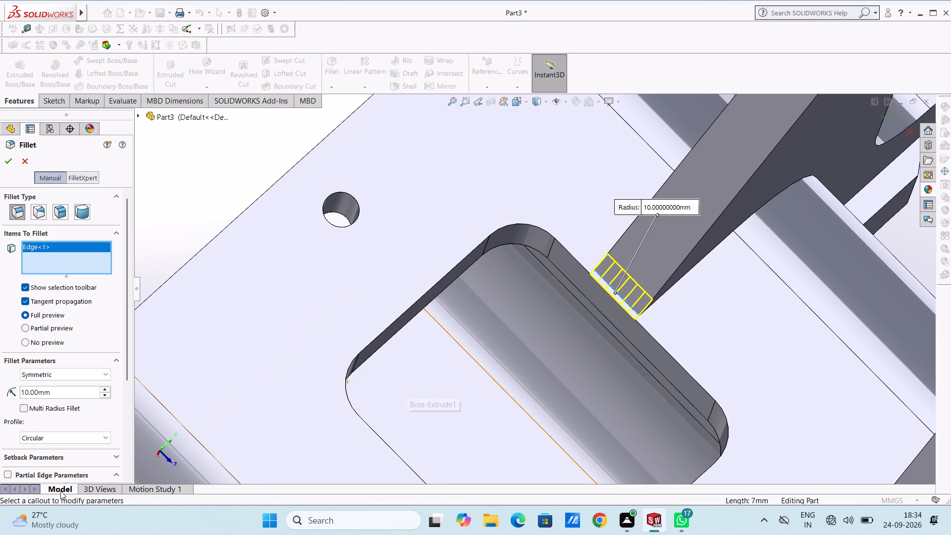
double_click(78, 388)
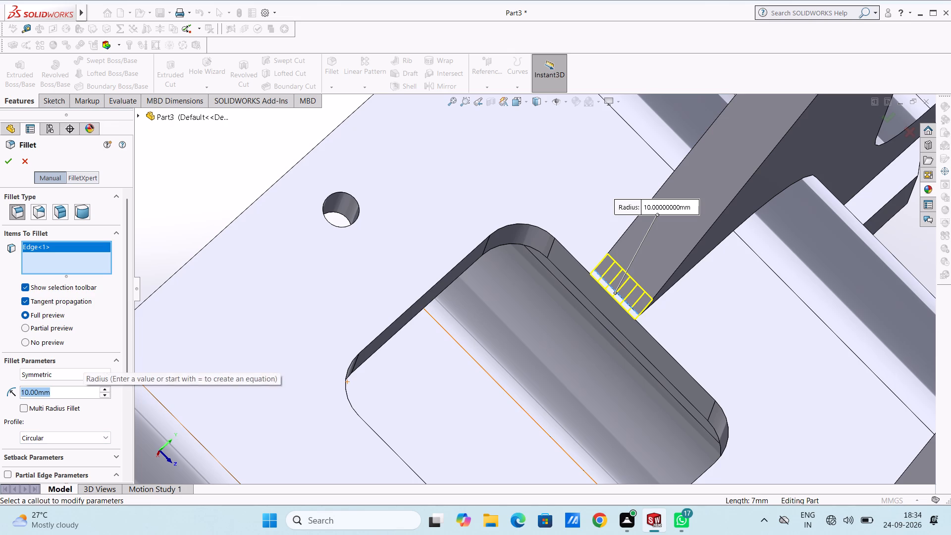
key("5")
key("Return")
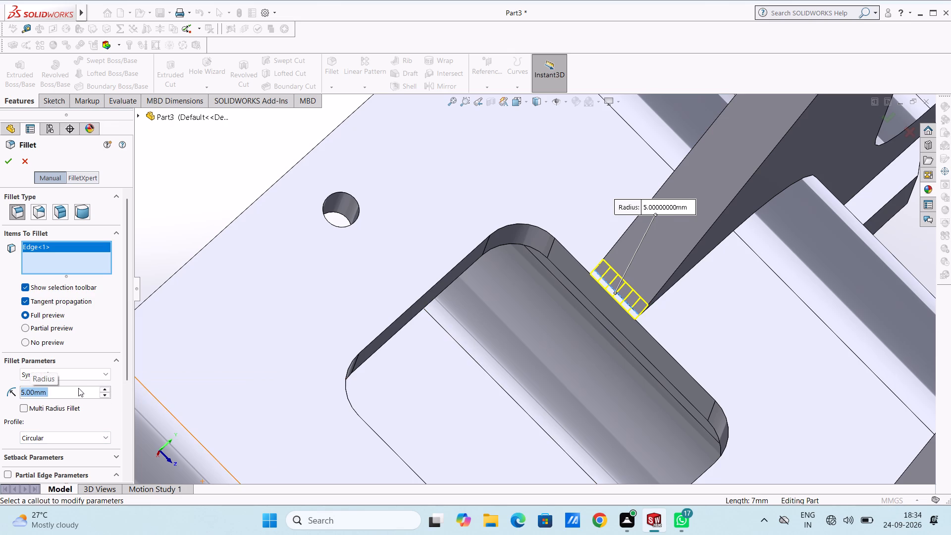
left_click(7, 161)
Fillet the lower edge where the right rear arm meets the frame's opposite outer side wall with a 5 mm radius.
scroll(426, 335, "up", 2)
middle_click_drag(499, 360, 439, 336)
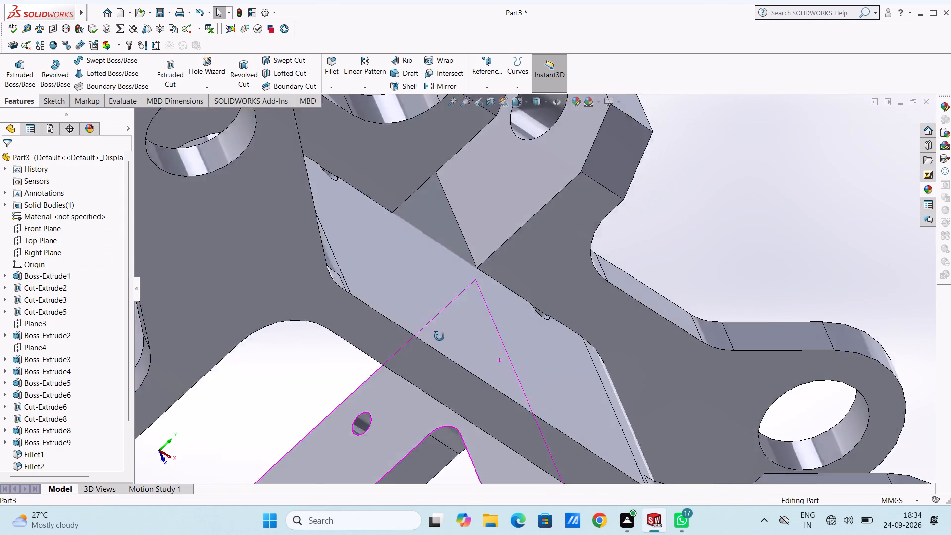
middle_click_drag(439, 336, 334, 293)
scroll(315, 395, "up", 2)
middle_click_drag(406, 464, 366, 403)
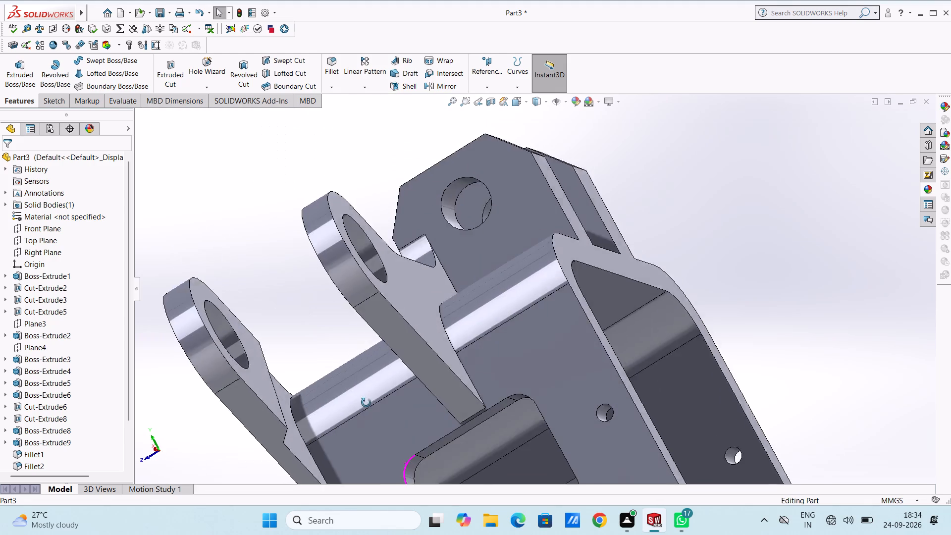
middle_click_drag(366, 403, 383, 407)
scroll(510, 433, "down", 4)
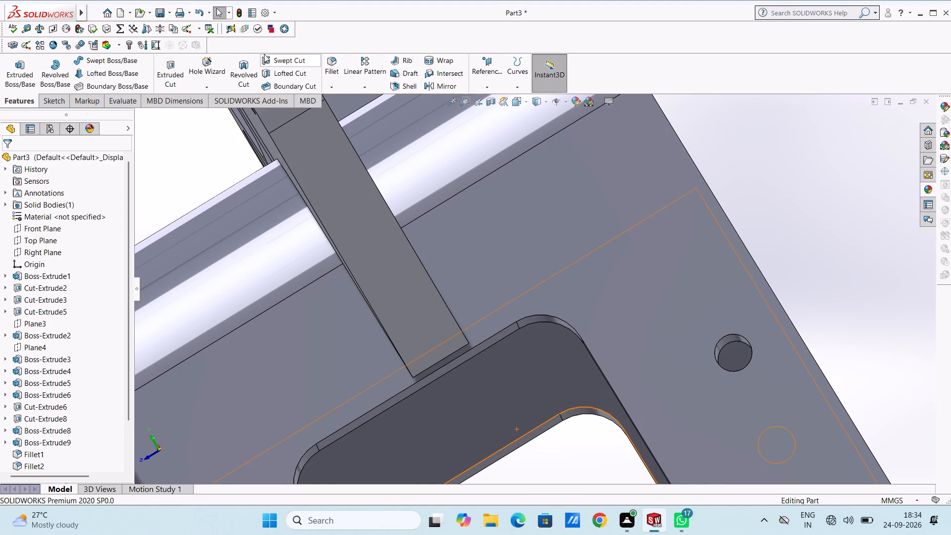
left_click(326, 60)
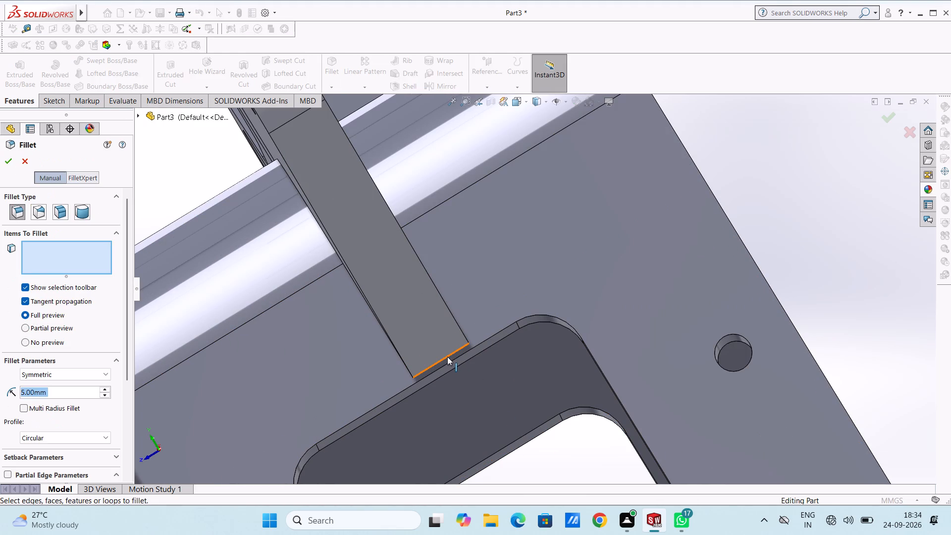
left_click(447, 357)
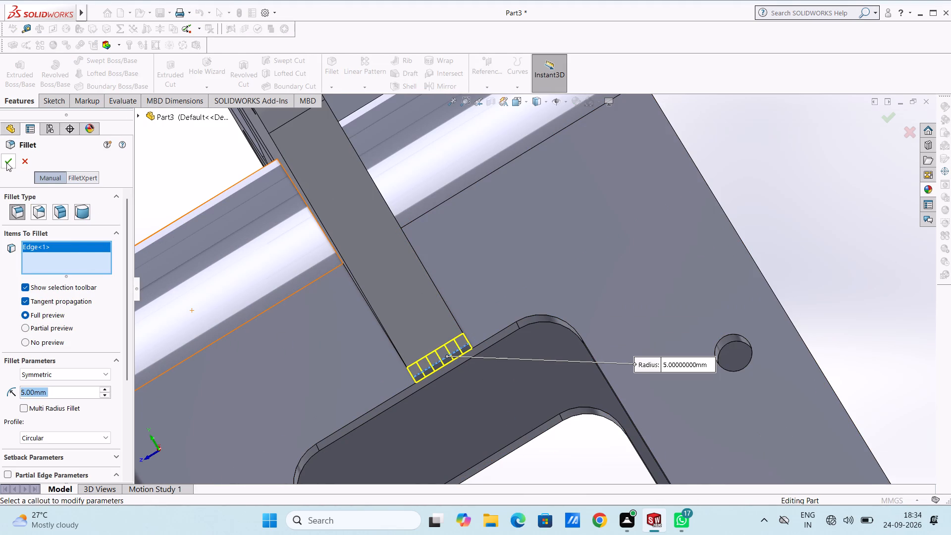
left_click(6, 162)
scroll(217, 302, "up", 7)
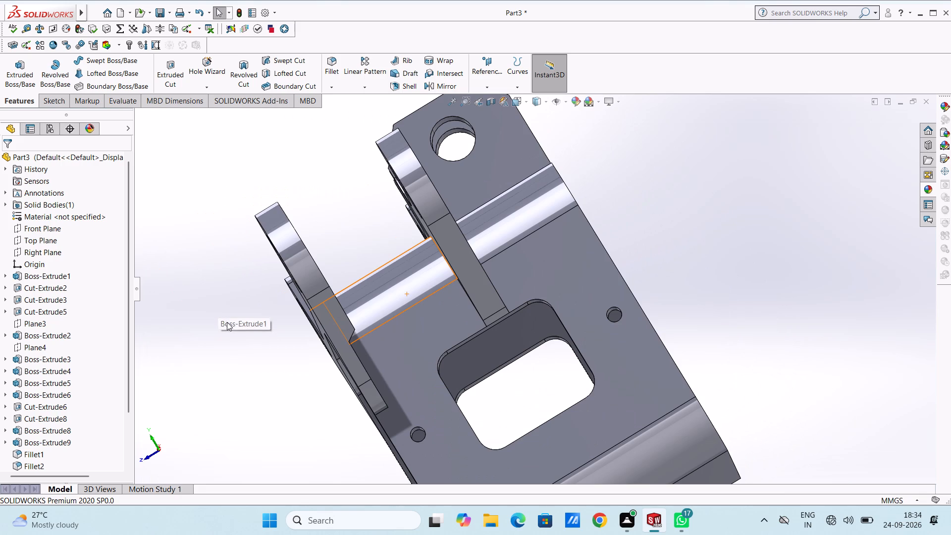
Start a new sketch on the back face of the rear arm that appears on the left in the back view.
middle_click_drag(227, 341, 251, 353)
scroll(250, 356, "up", 2)
middle_click_drag(249, 355, 262, 364)
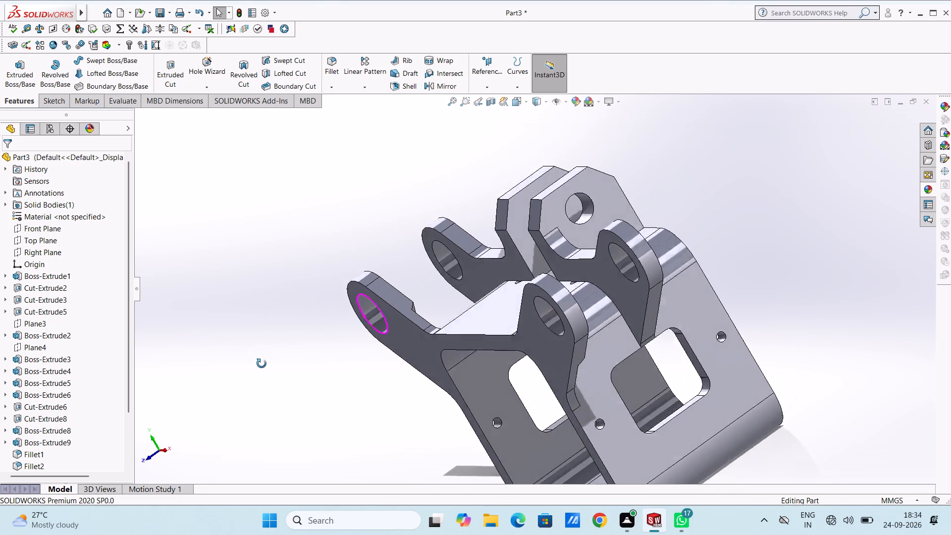
middle_click_drag(262, 364, 276, 371)
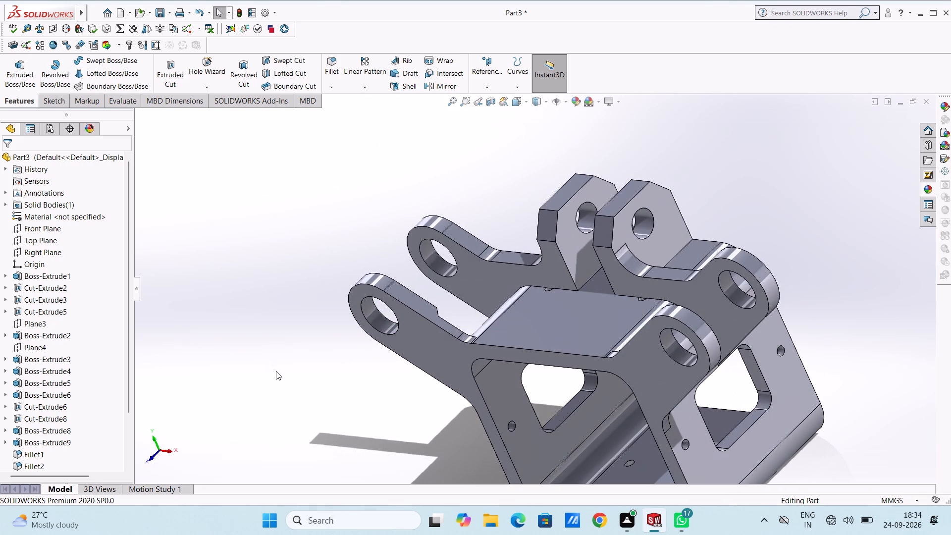
key("ctrl+1")
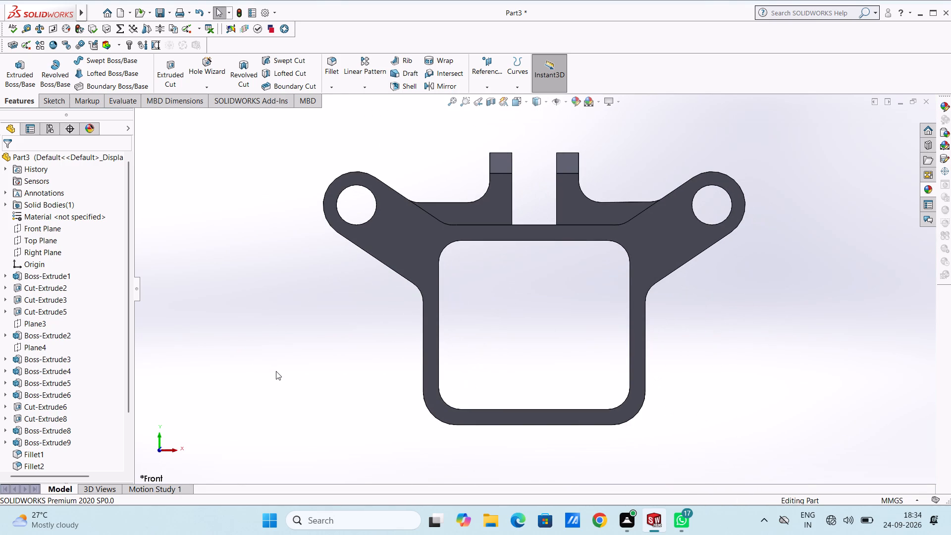
key("ctrl+2")
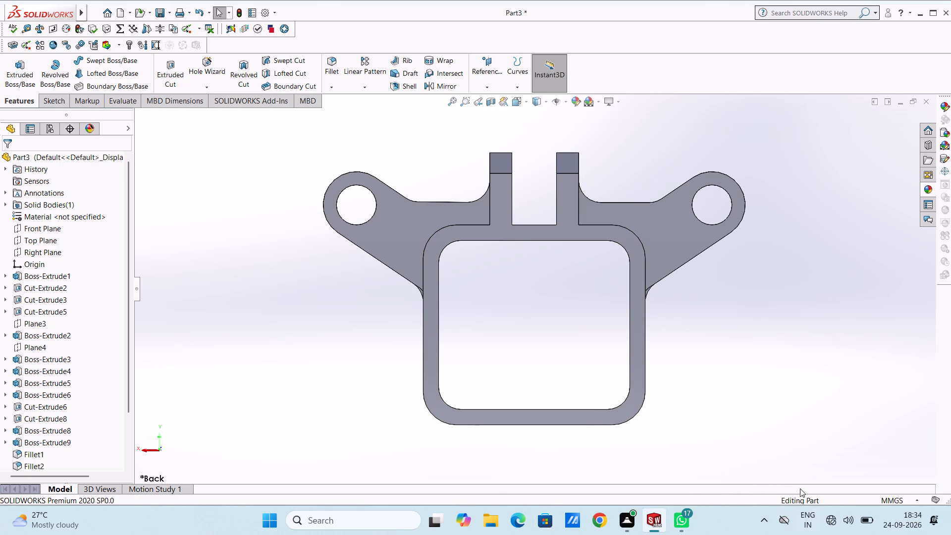
left_click(390, 244)
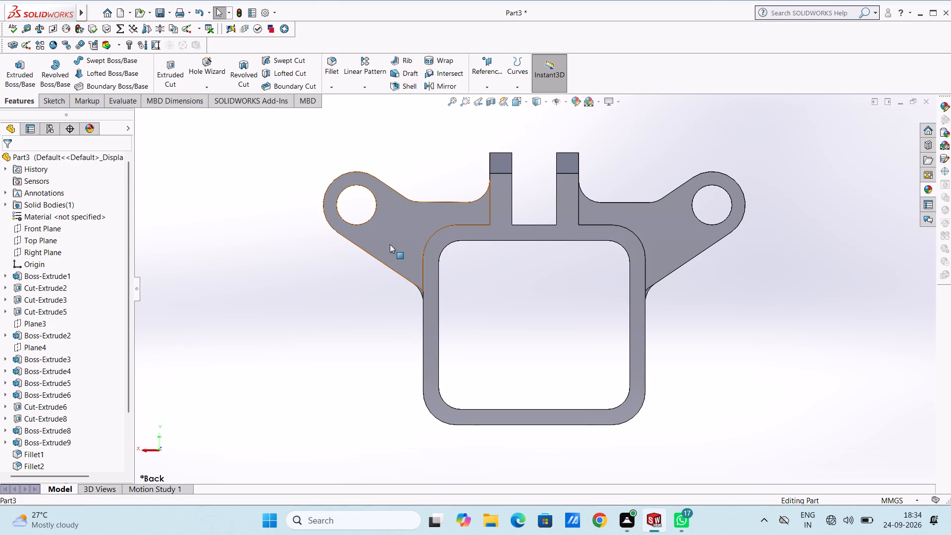
left_click(427, 214)
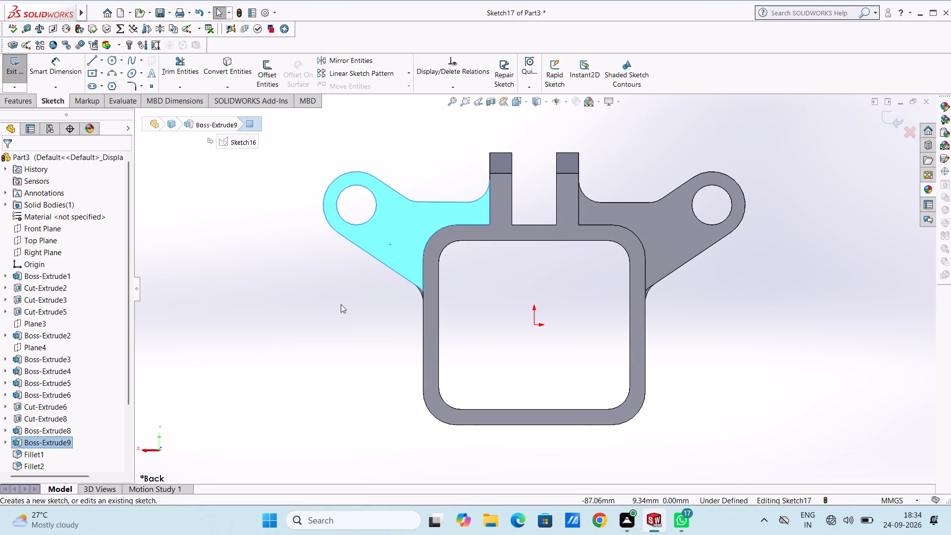
left_click(341, 304)
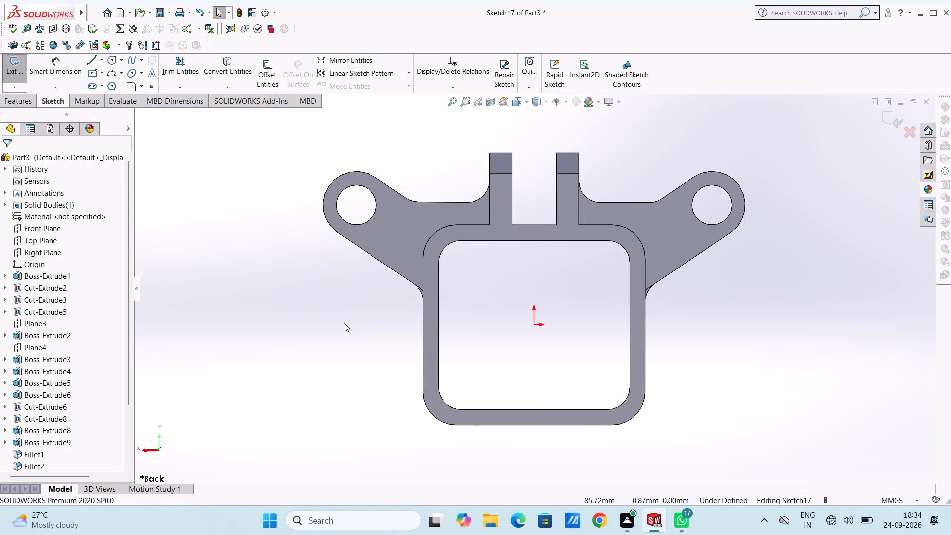
Sketch two lines meeting at the origin, one from each rear arm's hole centre.
left_click(92, 63)
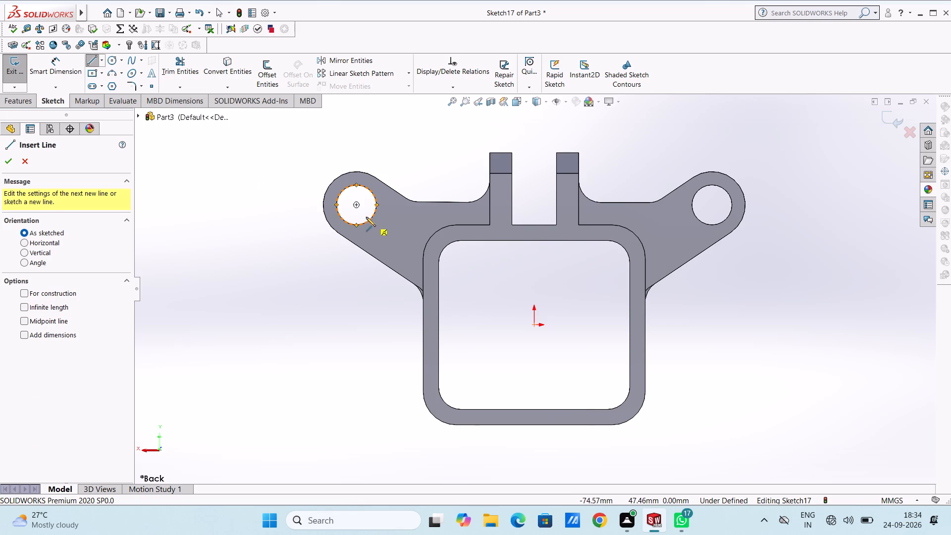
left_click(357, 206)
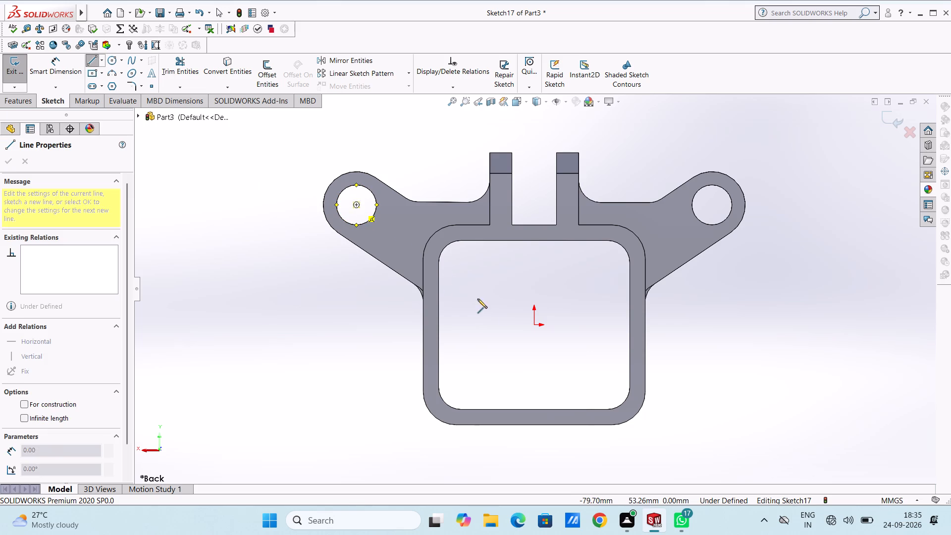
left_click(533, 323)
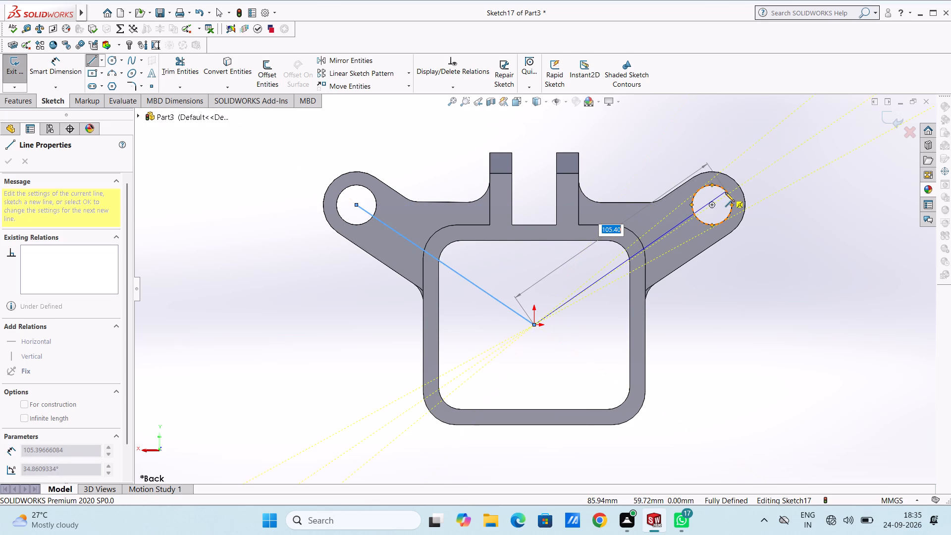
left_click(711, 204)
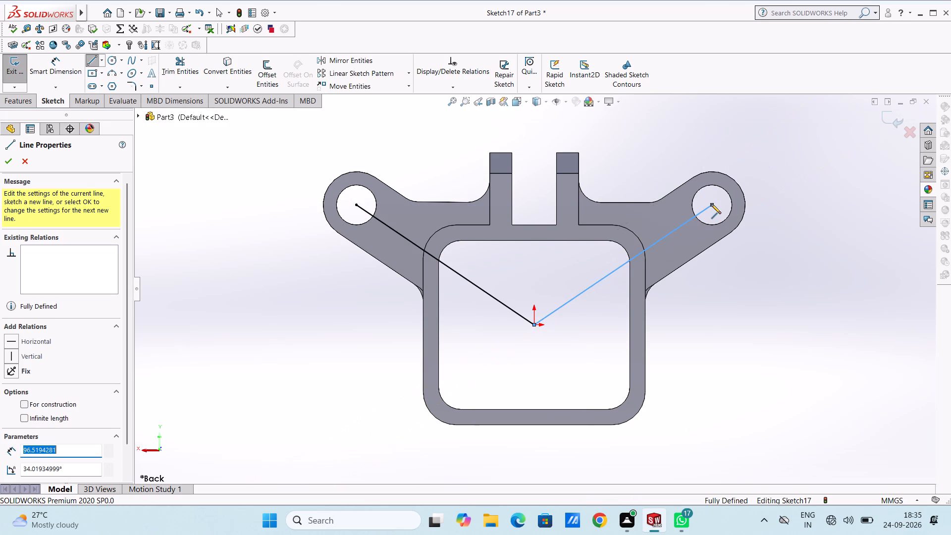
key("Escape")
key("Escape")
key("Escape")
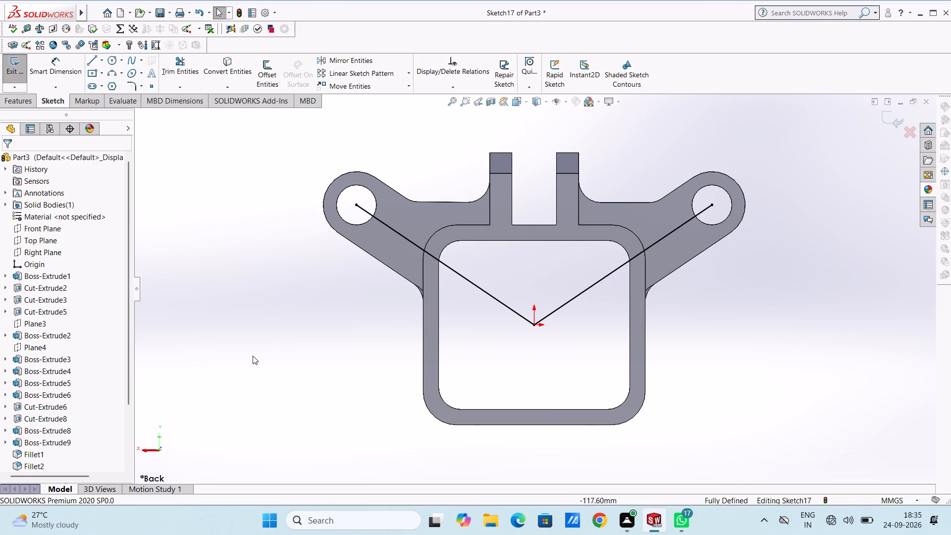
Sketch two lines about 97 mm long from the origin, one above and one below the left arm's hole-centre line.
left_click(93, 62)
left_click(533, 324)
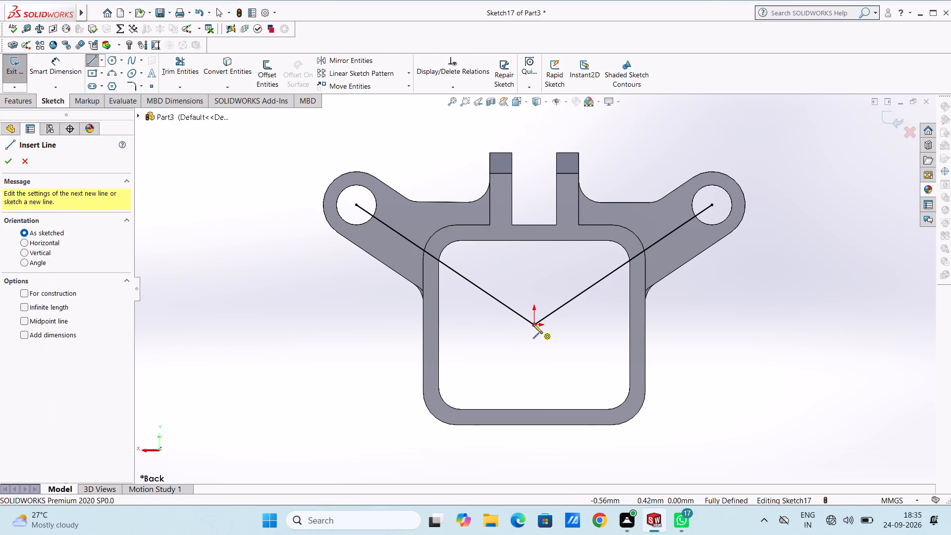
left_click(386, 170)
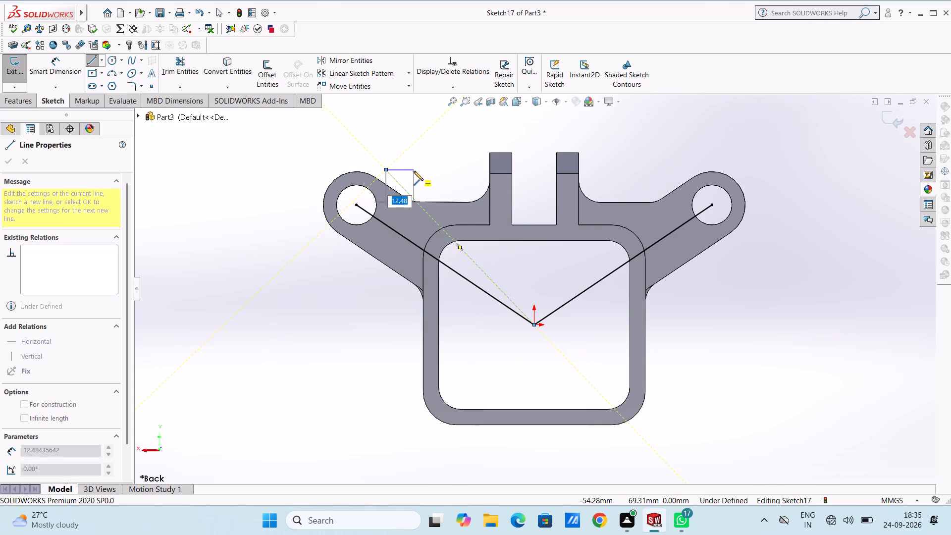
key("Escape")
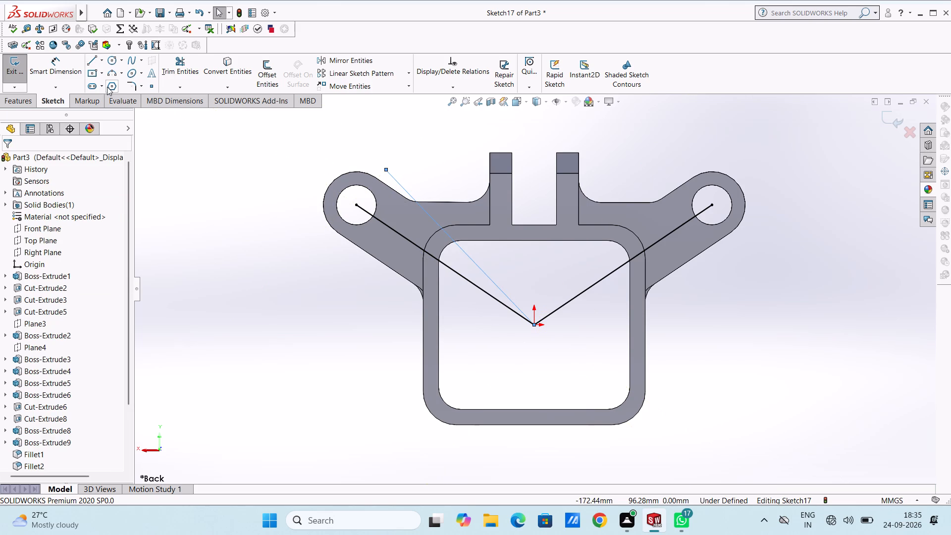
left_click(90, 56)
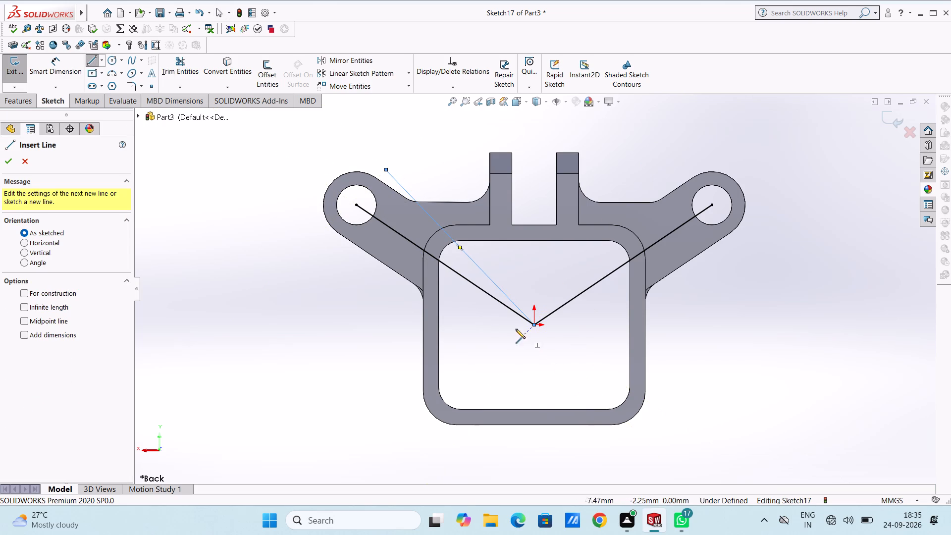
left_click(533, 325)
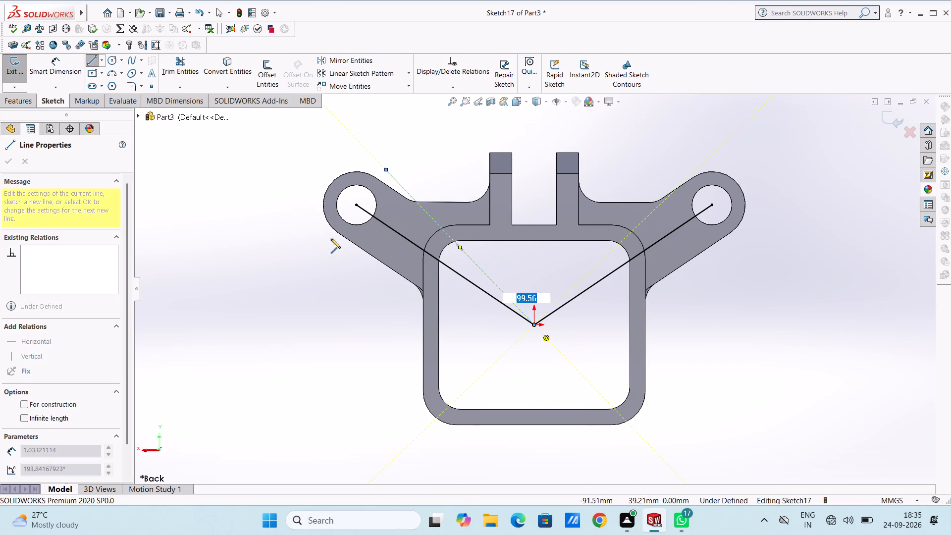
left_click(332, 248)
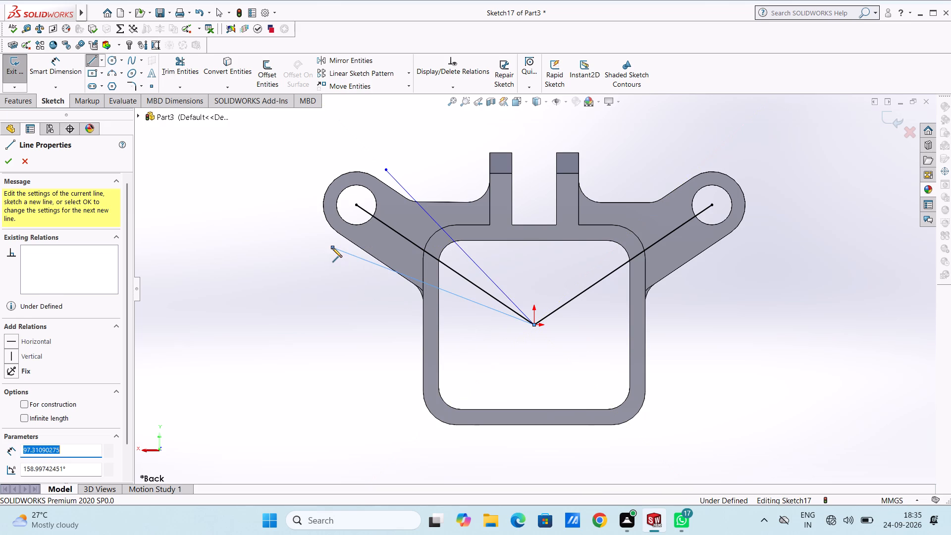
key("Escape")
key("Escape")
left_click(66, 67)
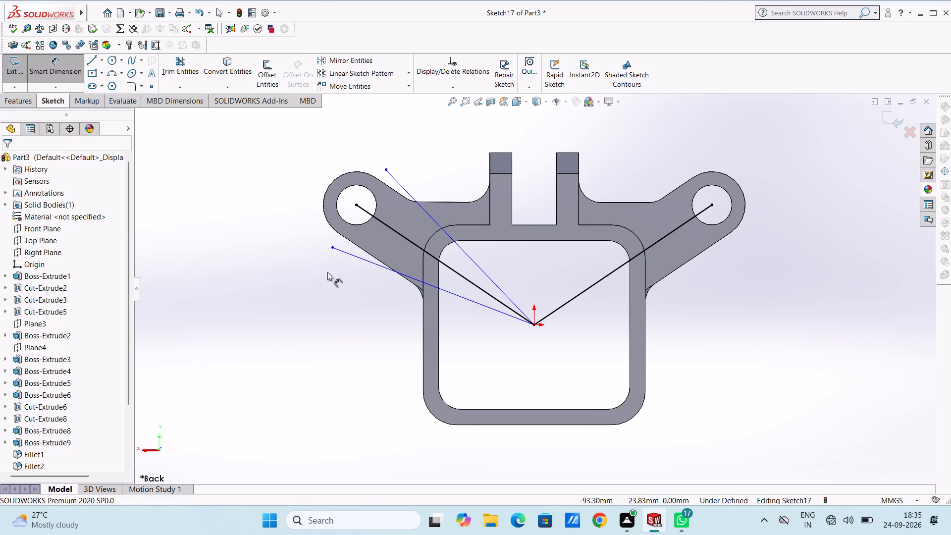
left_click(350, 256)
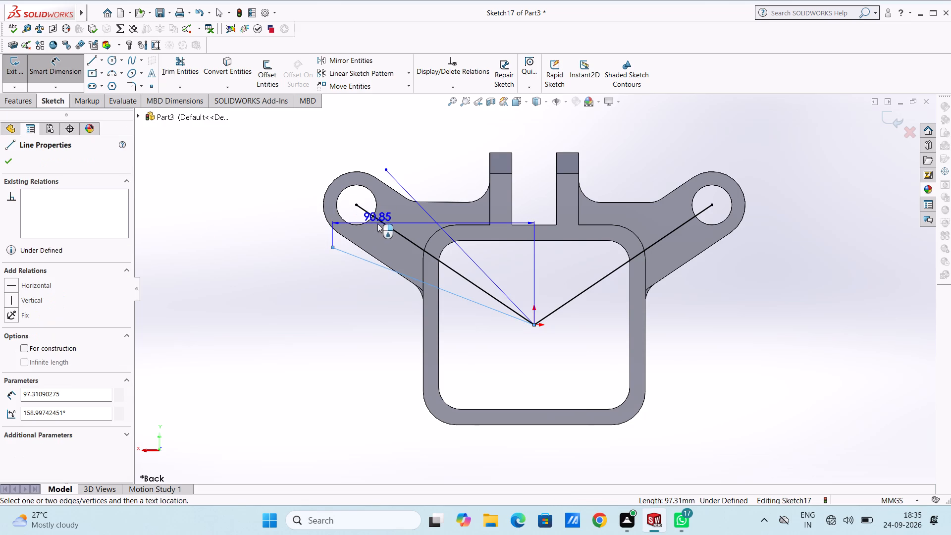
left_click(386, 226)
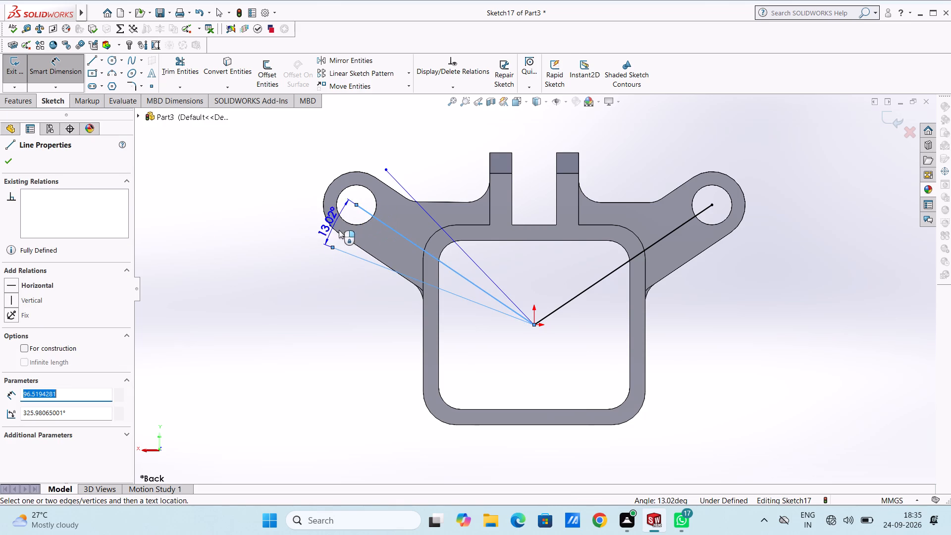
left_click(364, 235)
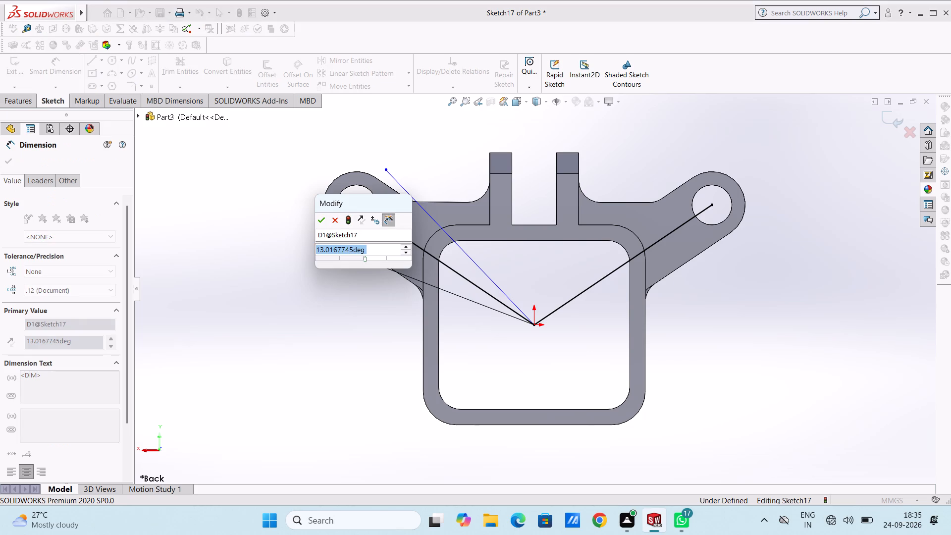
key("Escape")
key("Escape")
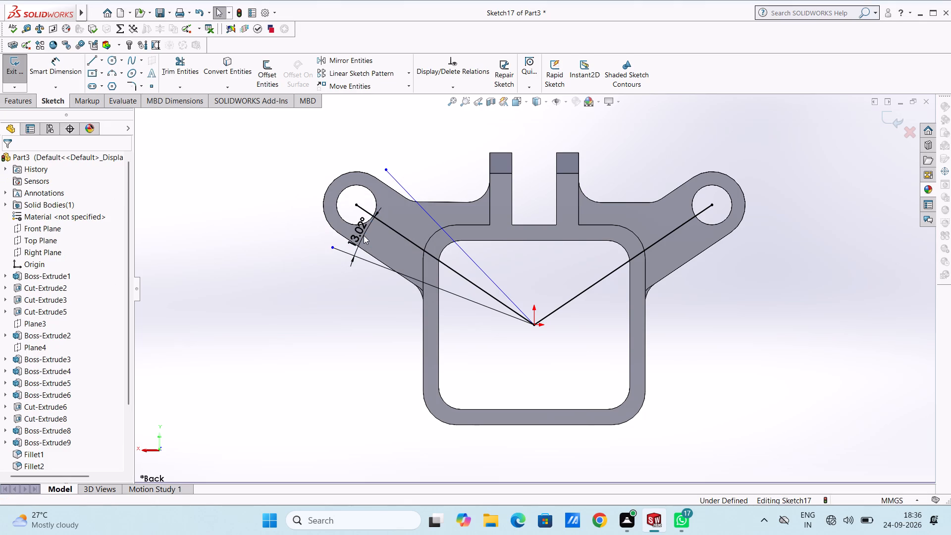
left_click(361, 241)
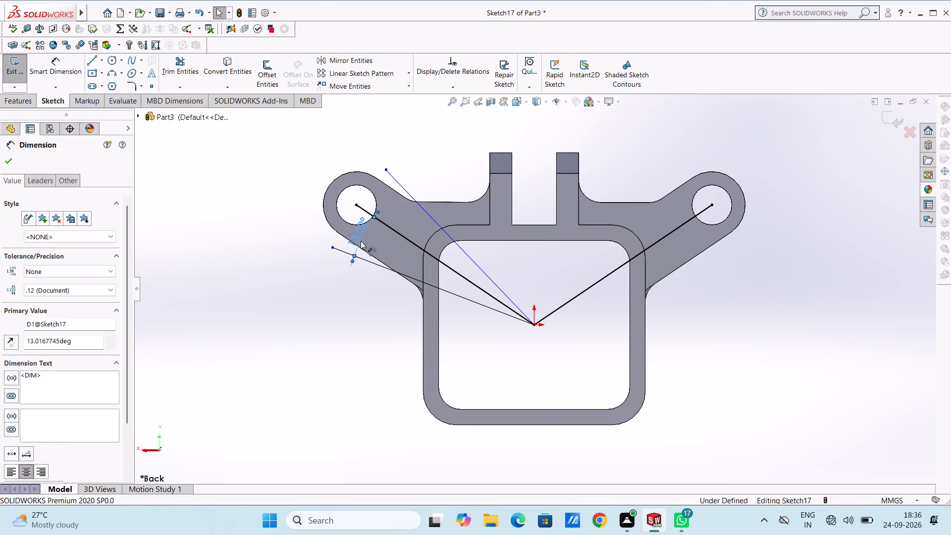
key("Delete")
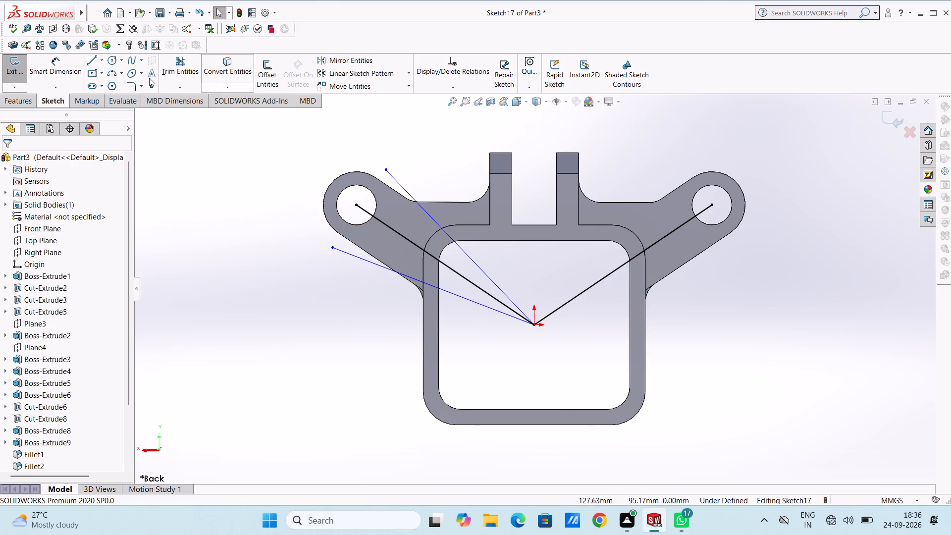
Dimension the angle between the lower line and the left arm's hole-centre line as 8.28°.
left_click(66, 67)
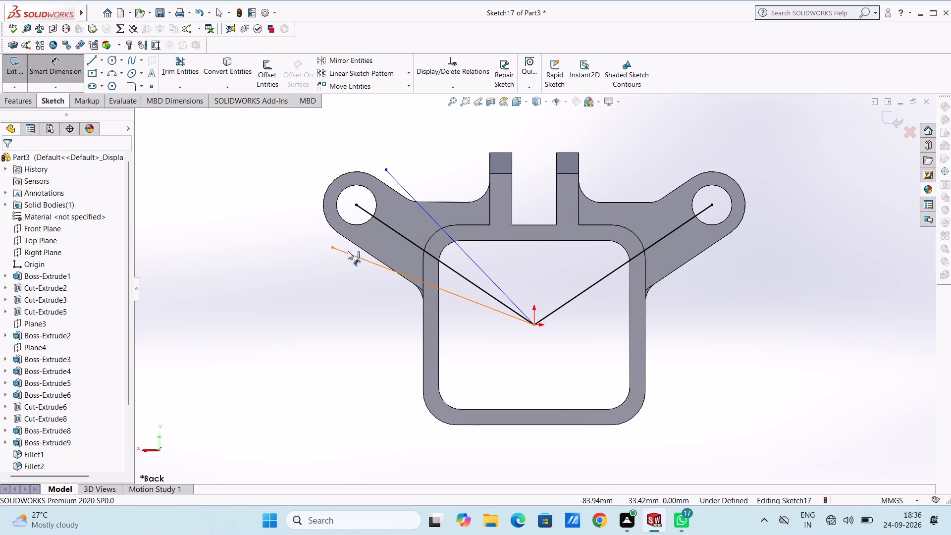
left_click(348, 251)
left_click(383, 223)
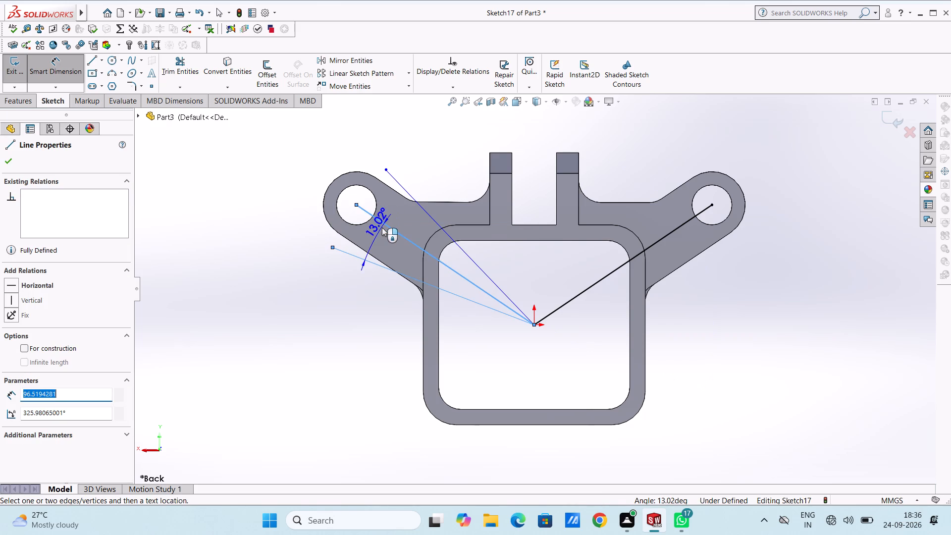
left_click(379, 239)
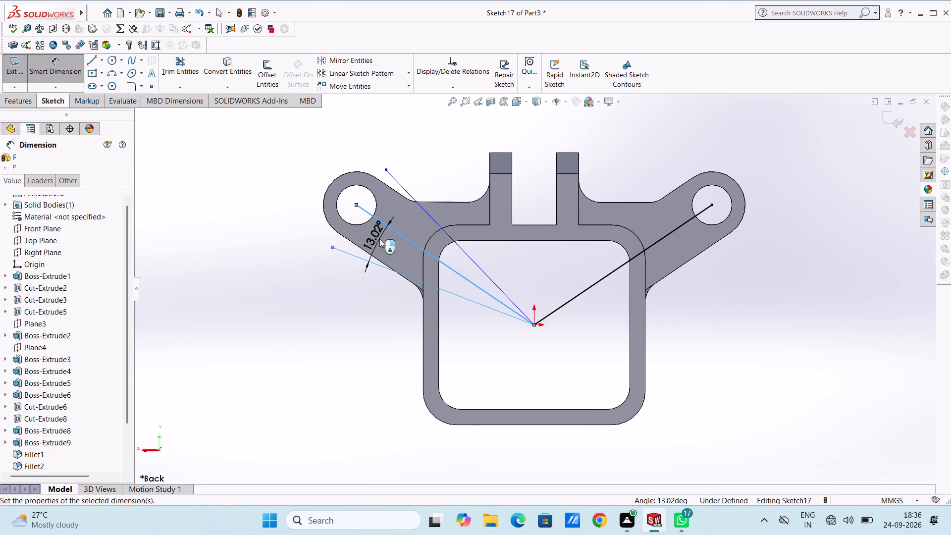
type("8.28")
key("Return")
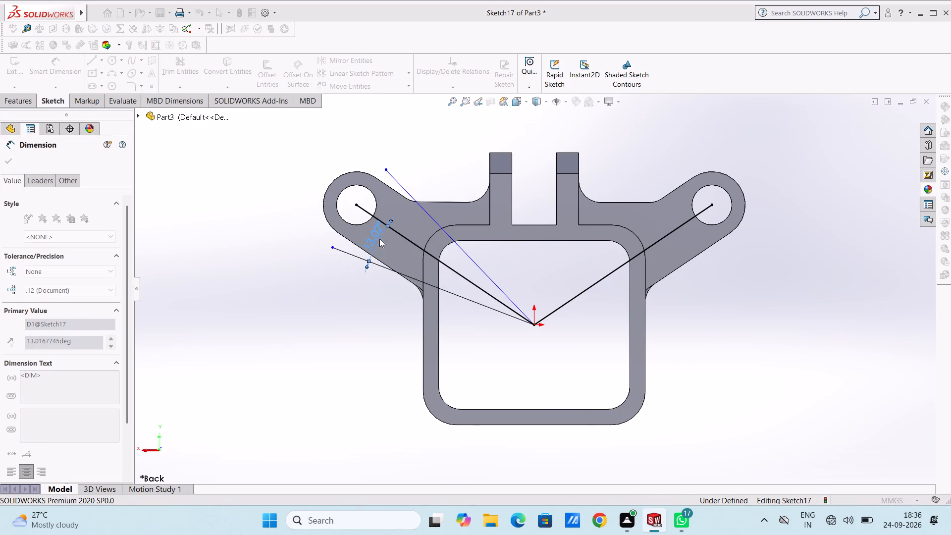
left_click(297, 232)
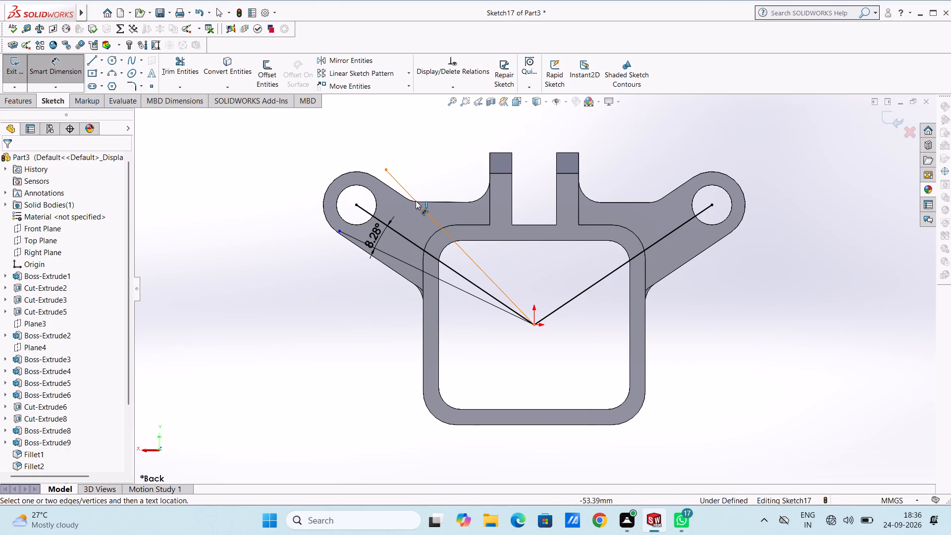
Dimension the angle between the upper line and the left arm's hole-centre line as 8.28°.
left_click(410, 195)
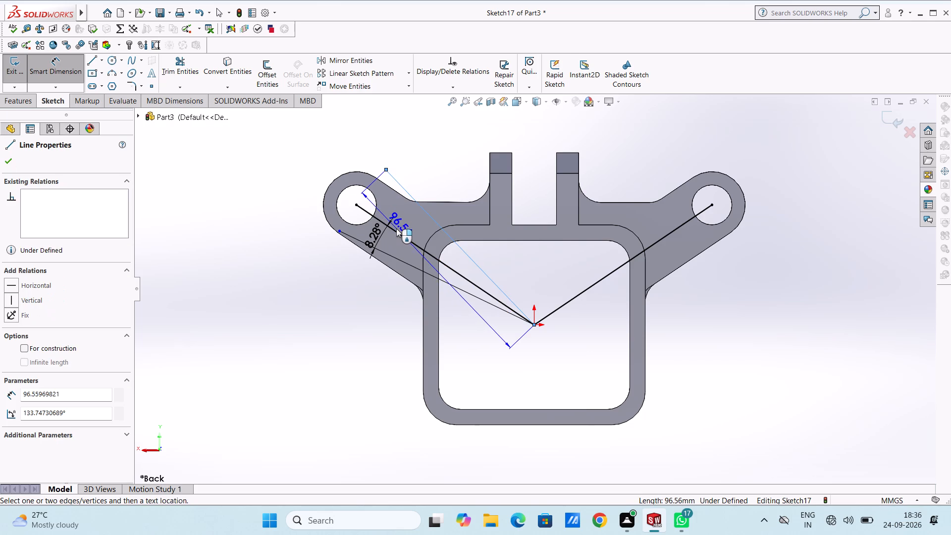
left_click(397, 230)
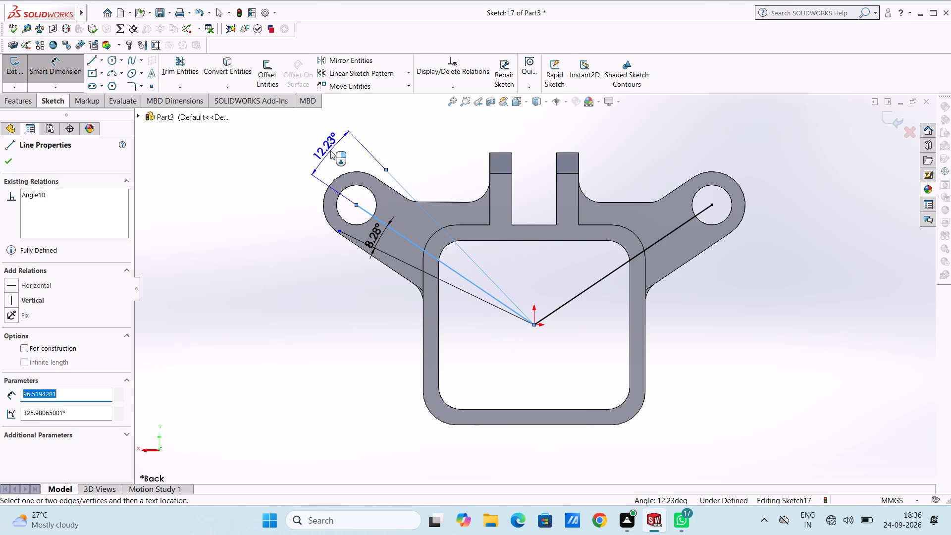
left_click(331, 151)
type("8.28")
key("Return")
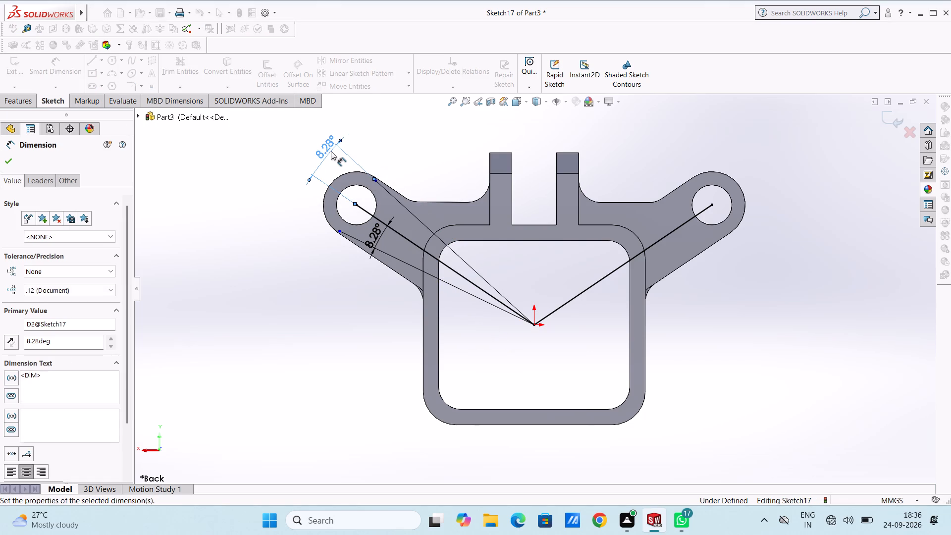
left_click(266, 228)
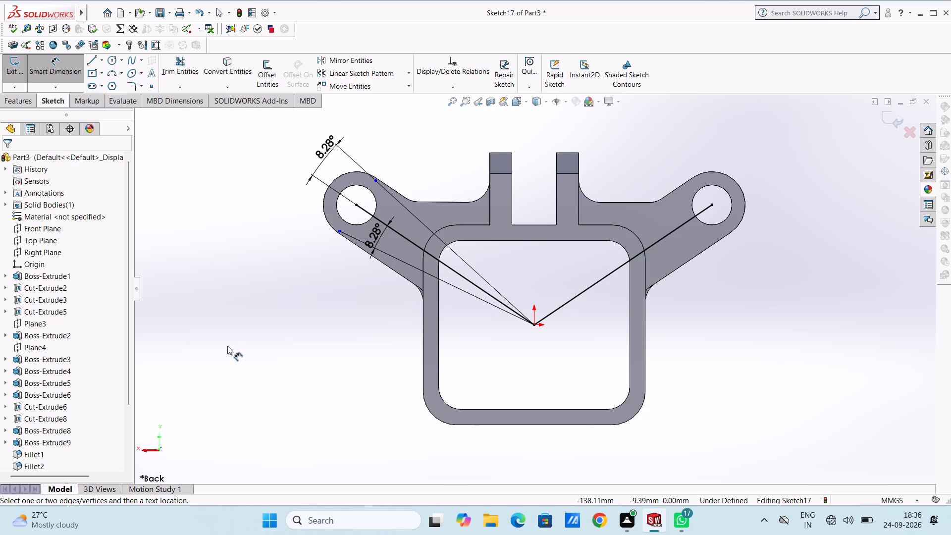
Sketch a 23.4 mm line from the left hole's centre towards the origin, then a perpendicular cross line about 21 mm long between the angled lines.
left_click(96, 59)
left_click(356, 206)
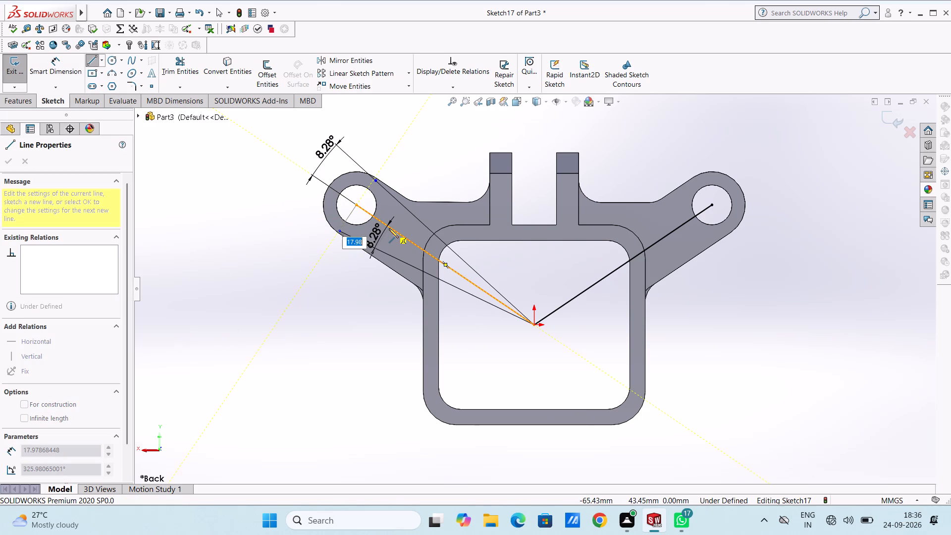
type("23.4")
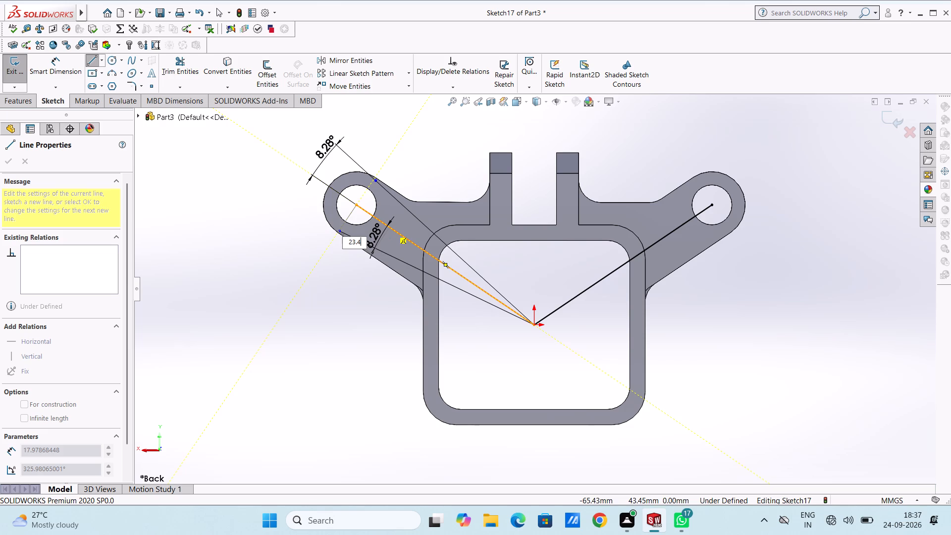
key("Return")
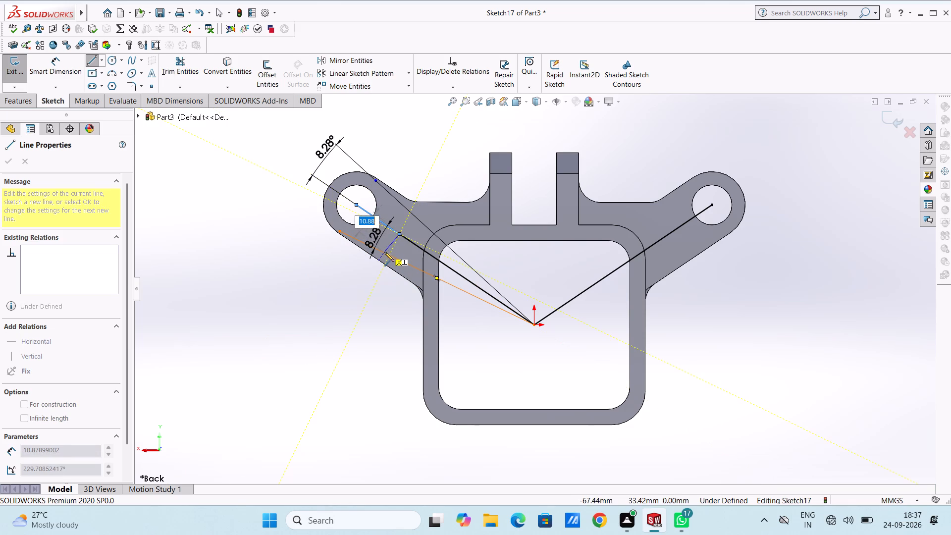
left_click(384, 253)
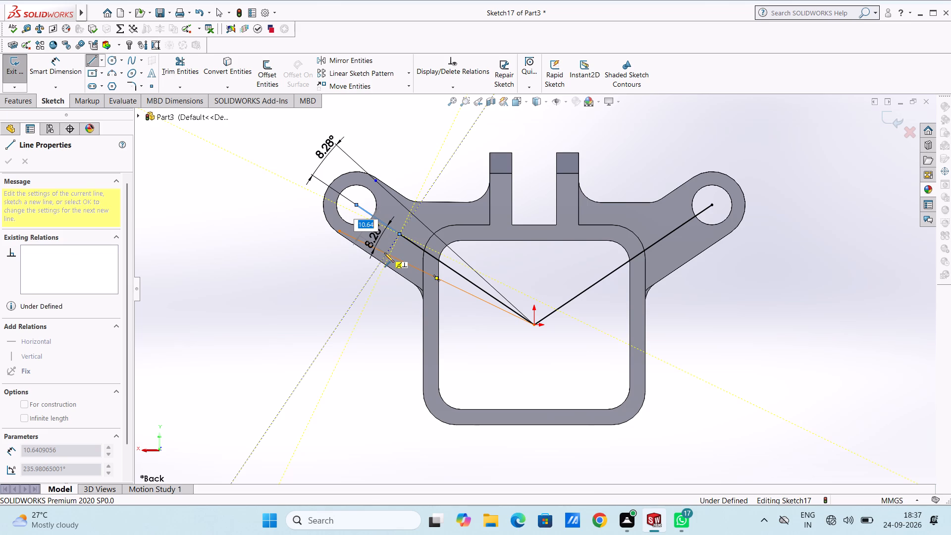
left_click(414, 214)
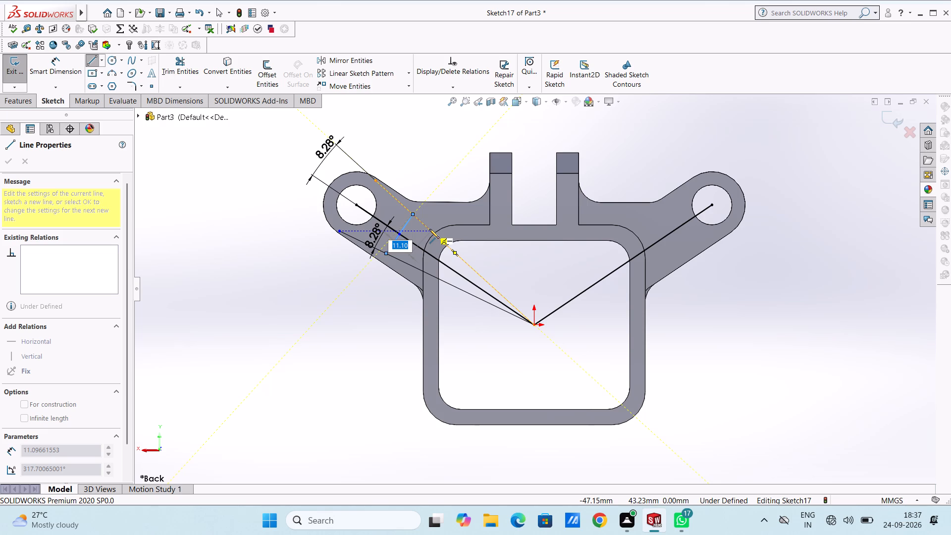
key("Escape")
key("Escape")
key("Escape")
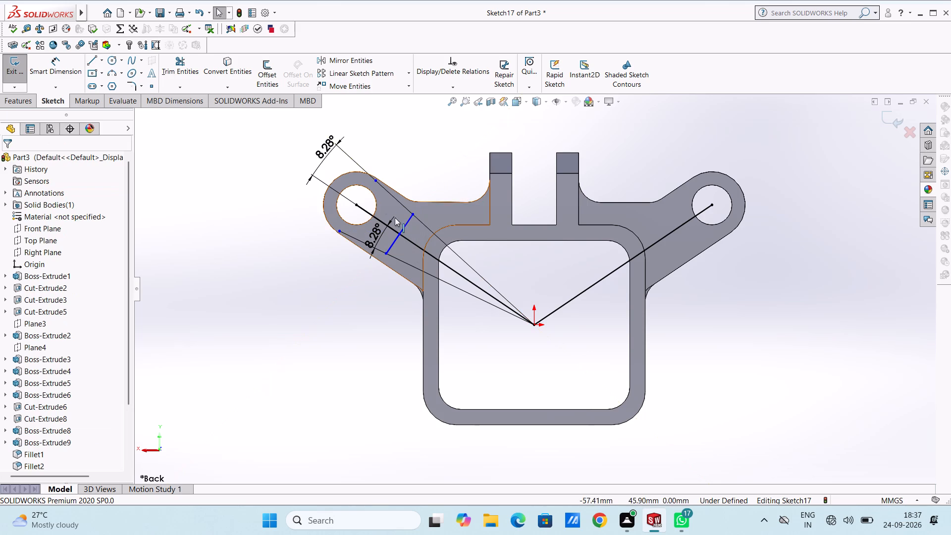
Dimension the distance from the left arm's hole centre to the cross line's intersection point as 21.50 mm.
left_click(51, 63)
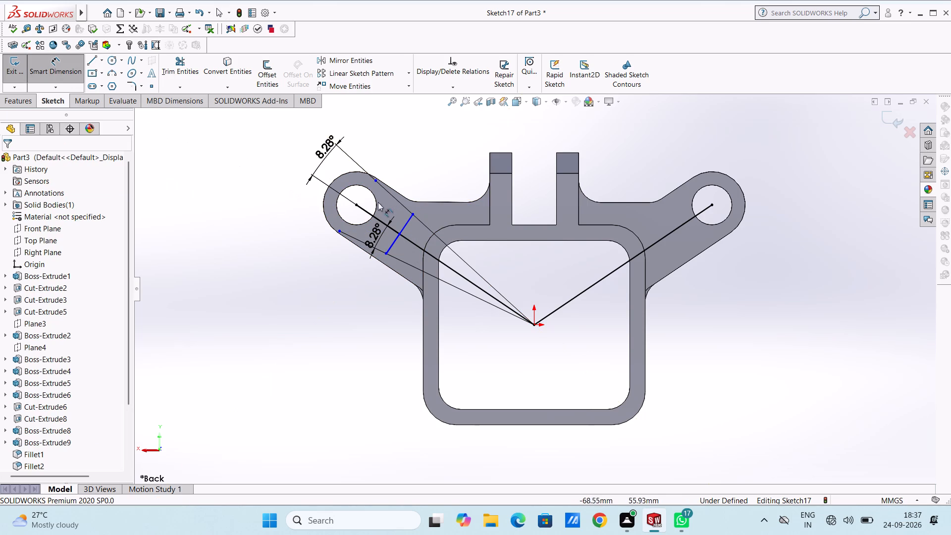
left_click(357, 202)
left_click(399, 234)
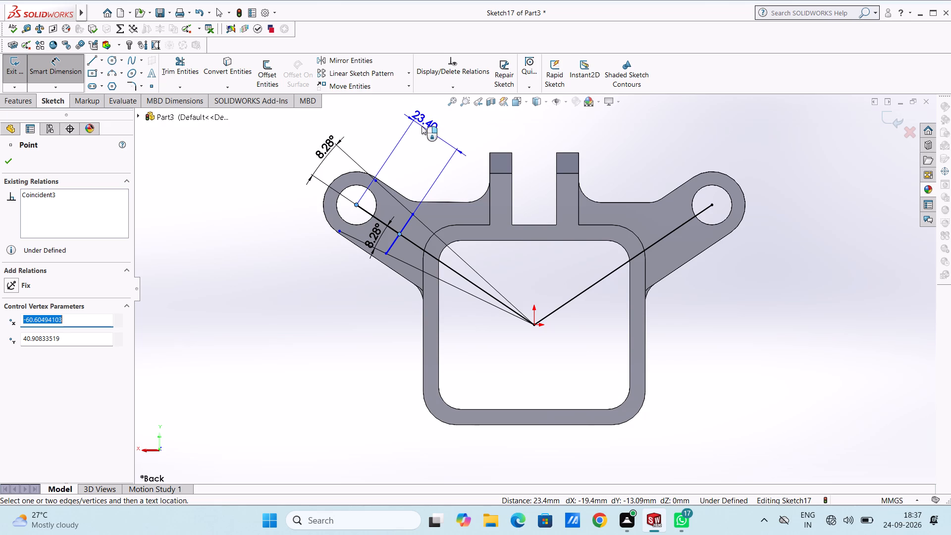
left_click(422, 126)
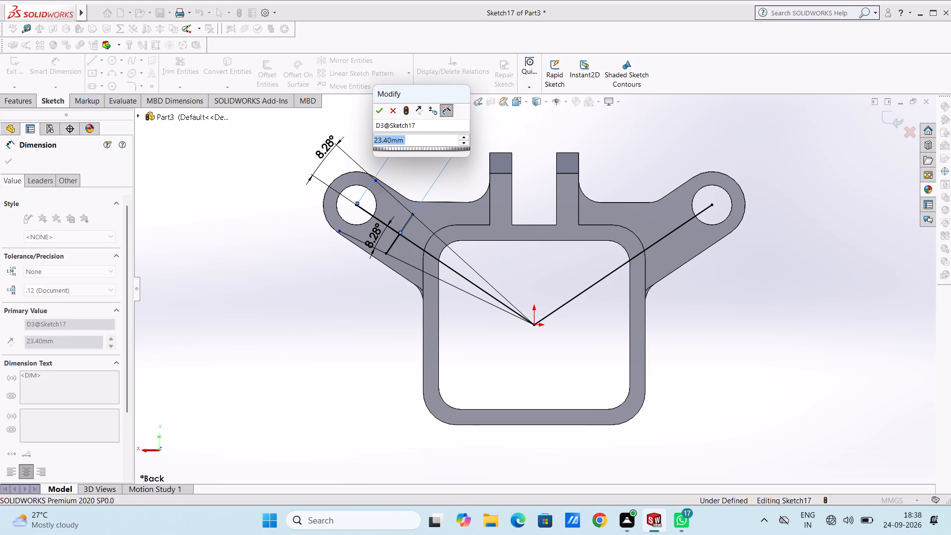
type("21.50")
key("Return")
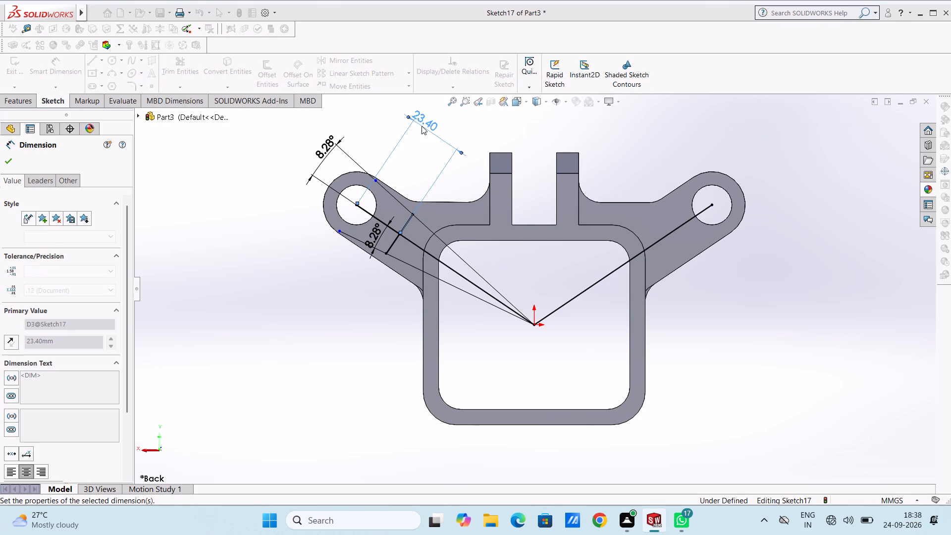
left_click(424, 144)
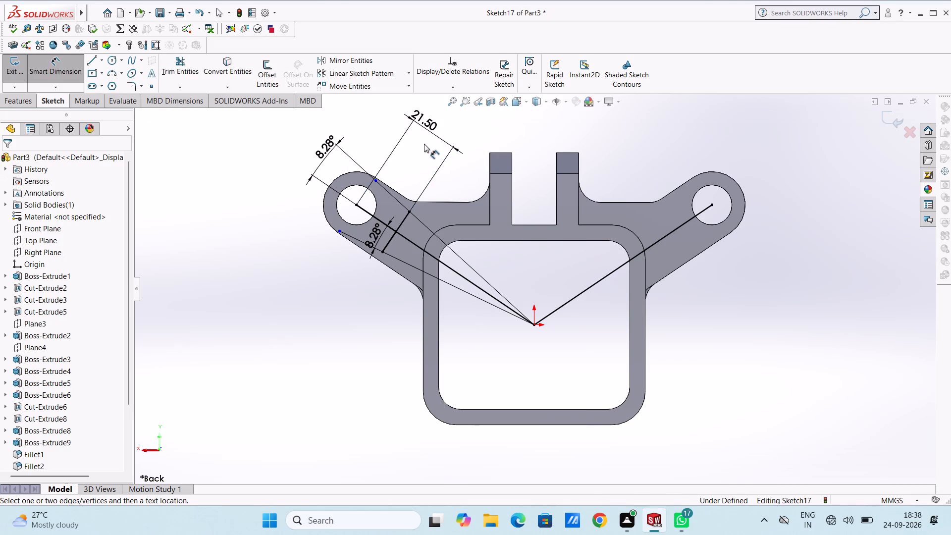
Close a four-sided outline with a 16 mm line along the lower angled line, an inner cross line about 17 mm long, and a line back along the upper one.
left_click(92, 60)
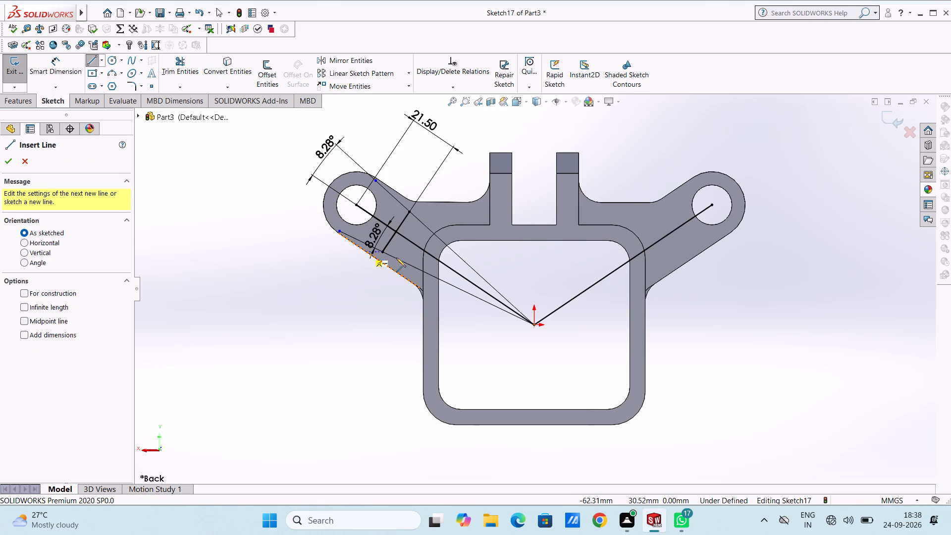
left_click(382, 253)
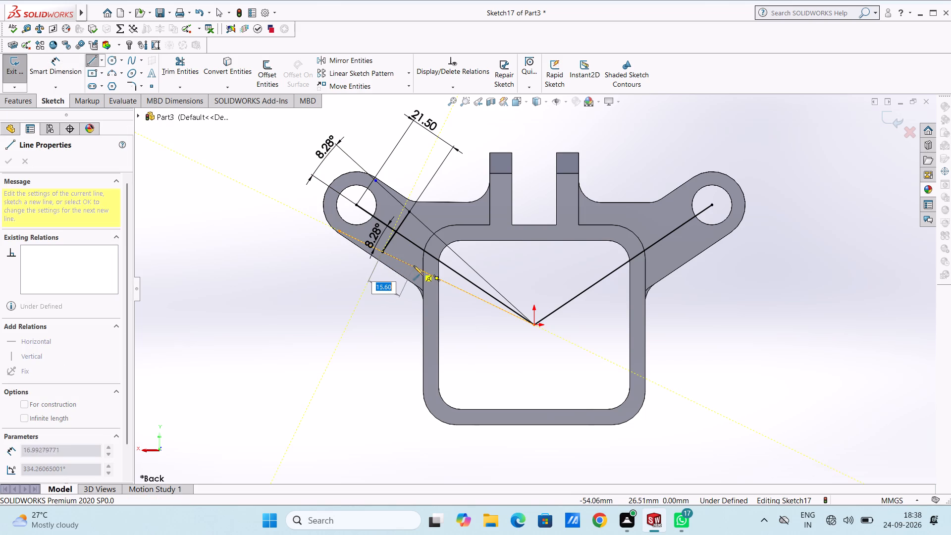
key("4")
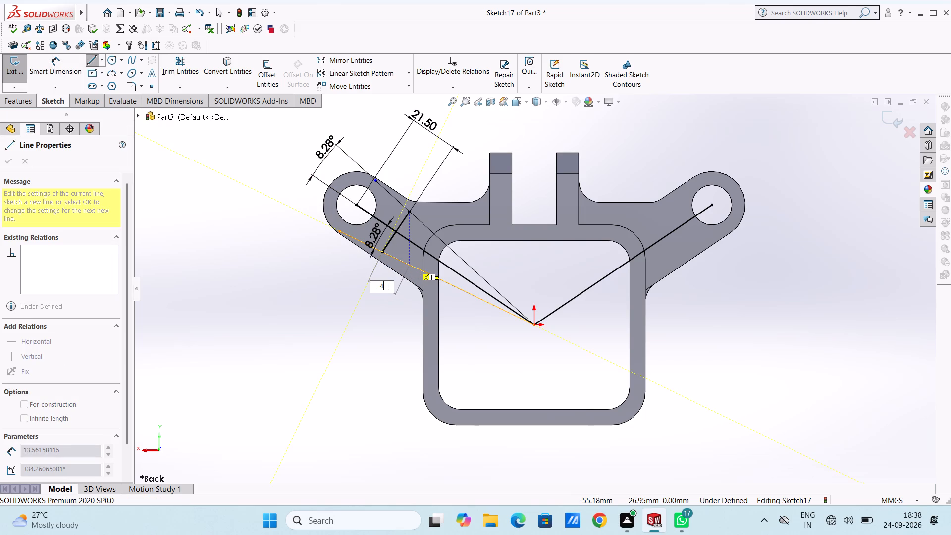
key("BackSpace")
type("16")
key("Return")
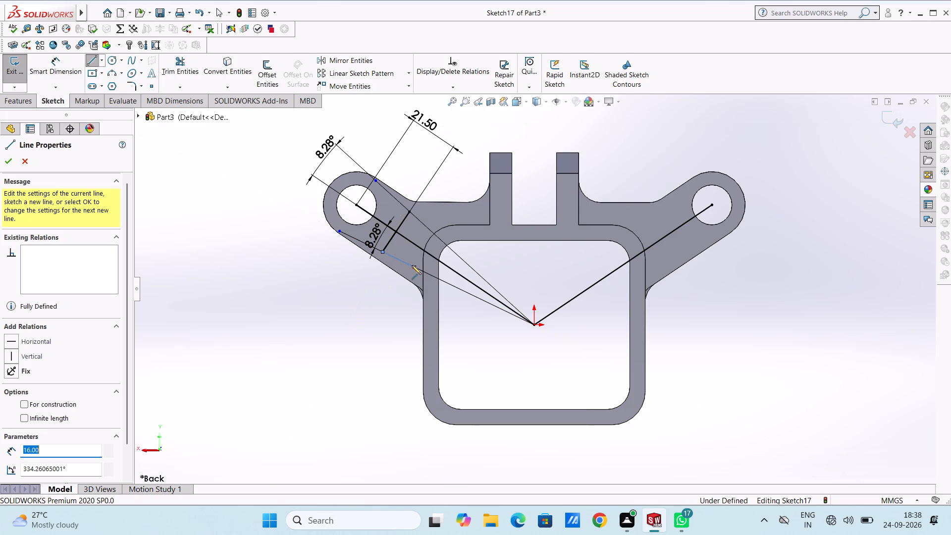
left_click(432, 231)
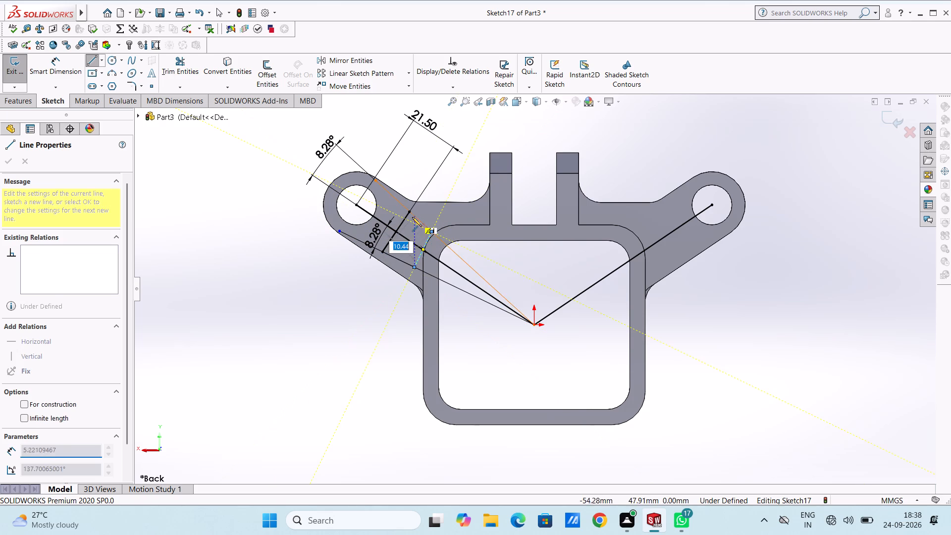
left_click(410, 212)
key("Escape")
key("Escape")
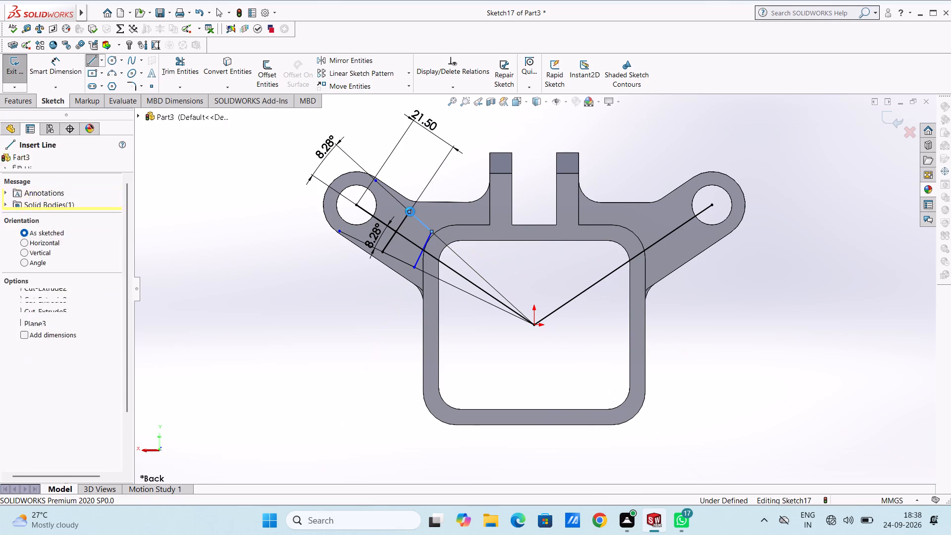
key("Escape")
key("Escape")
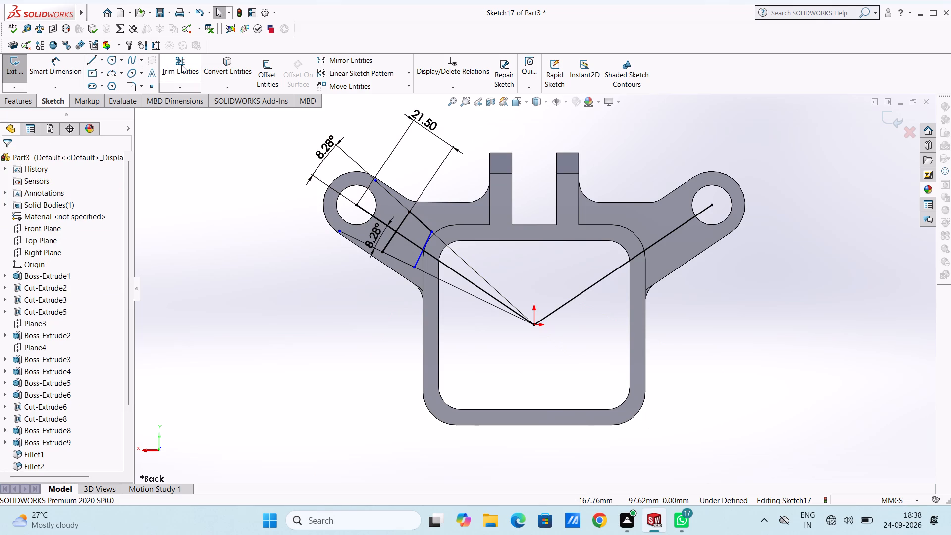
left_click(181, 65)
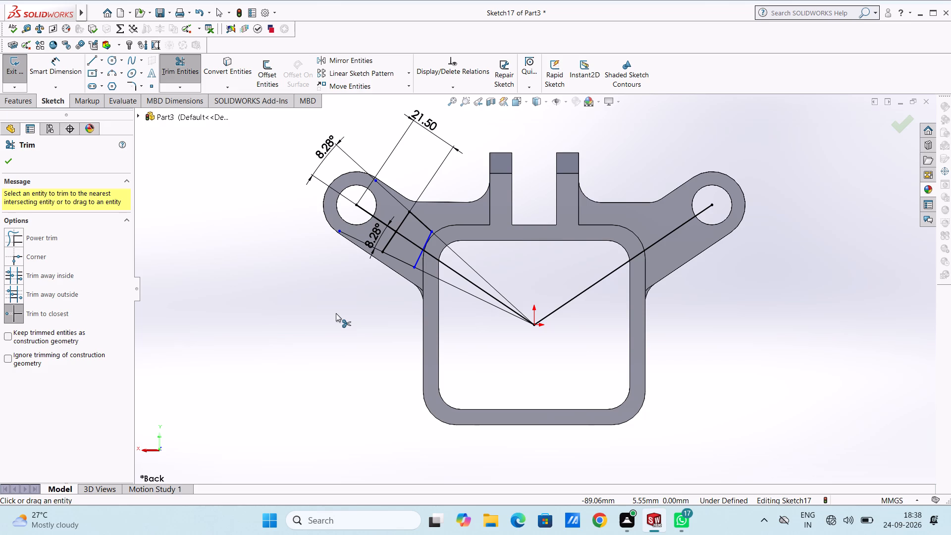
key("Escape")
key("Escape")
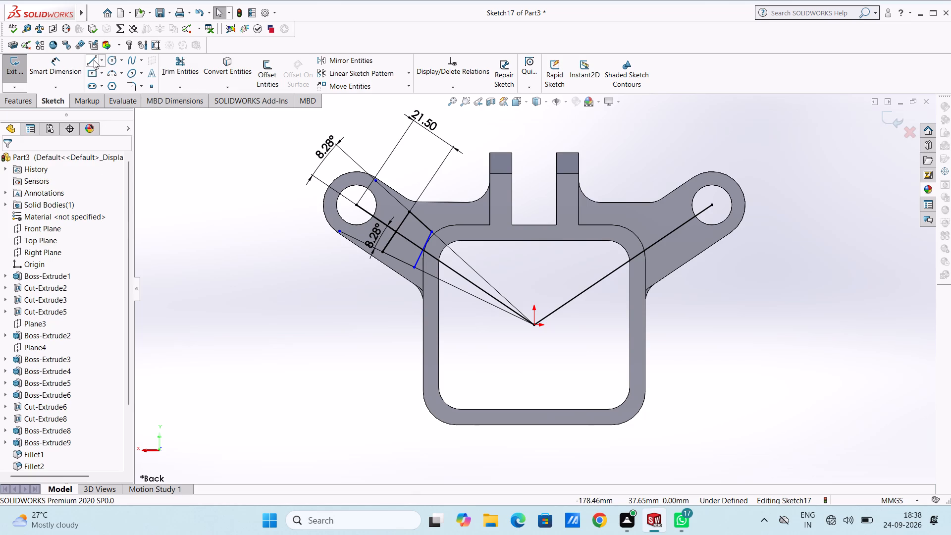
Replace the inner cross line with one about 18 mm long from its upper end to the lower angled line, deleting the original.
left_click(93, 61)
left_click(430, 230)
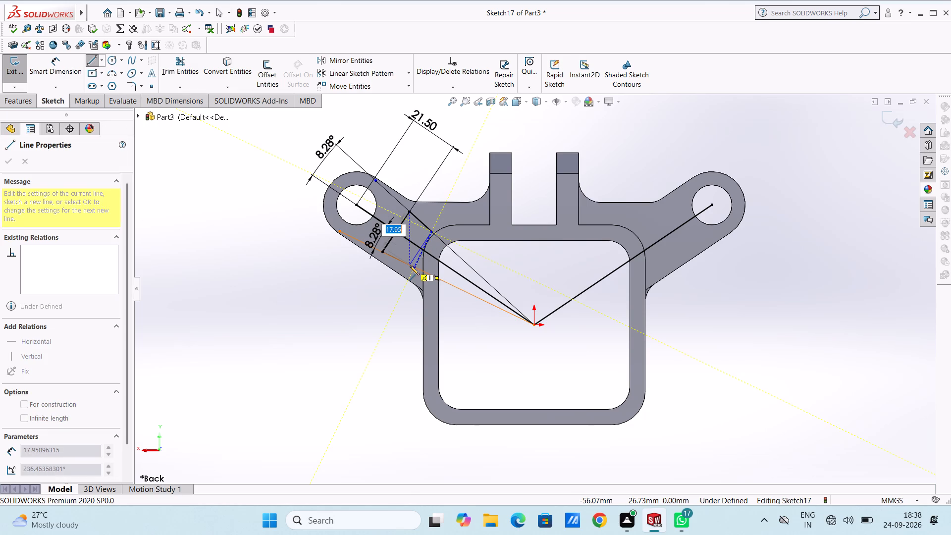
left_click(410, 266)
key("Escape")
key("Escape")
key("Escape")
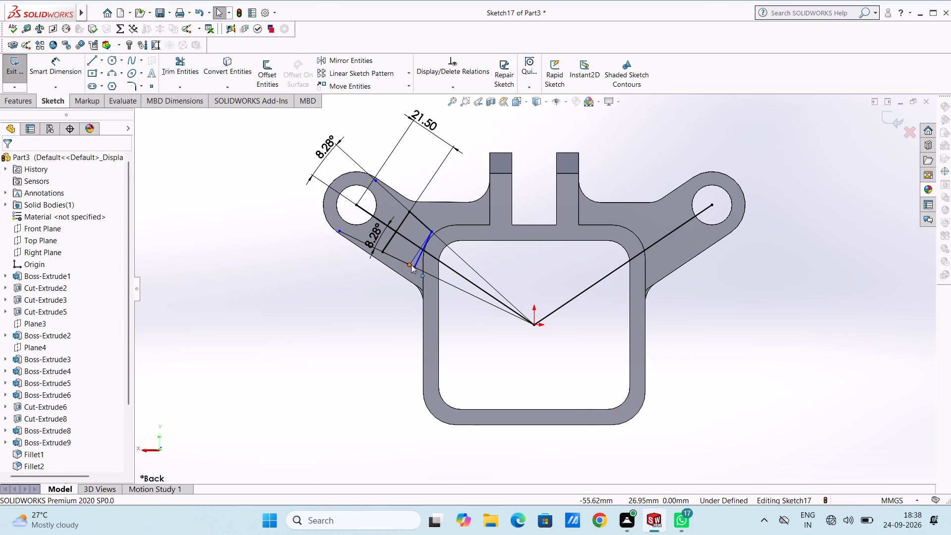
left_click(419, 263)
key("Delete")
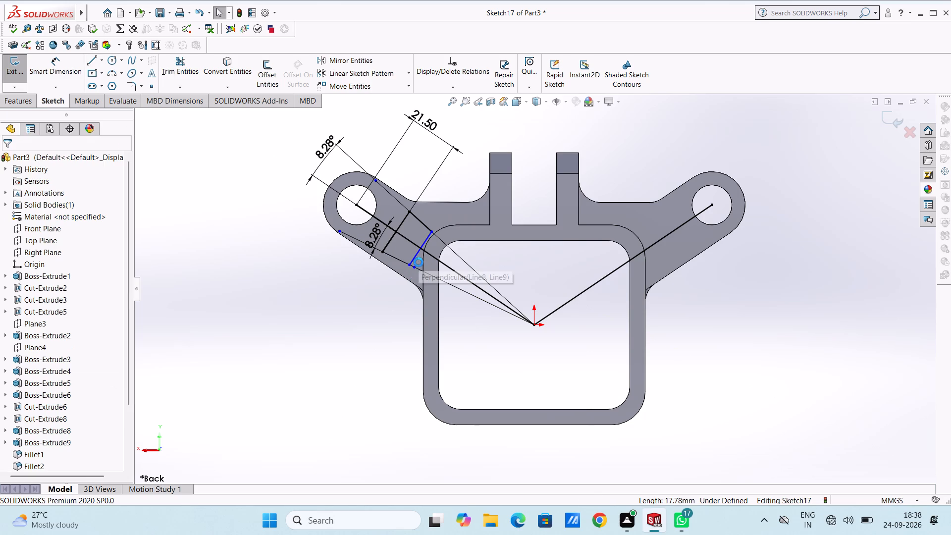
Trim the centre line and both angled lines between the left arm's hole and the outer cross line.
left_click(174, 62)
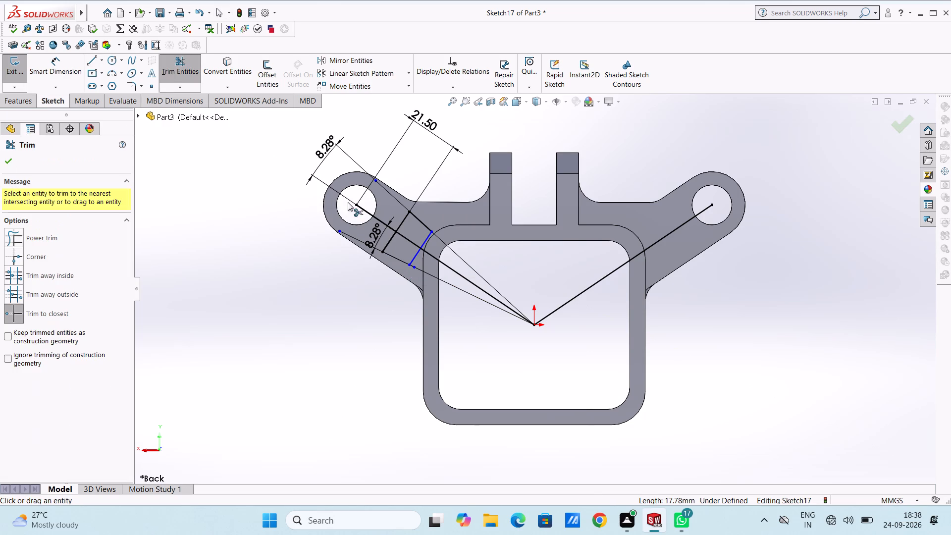
left_click(366, 210)
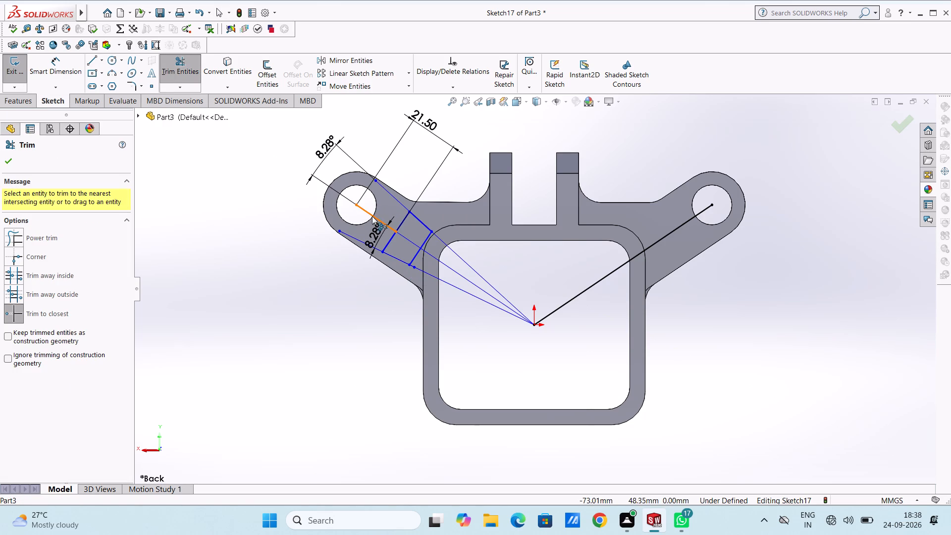
double_click(372, 214)
left_click(361, 239)
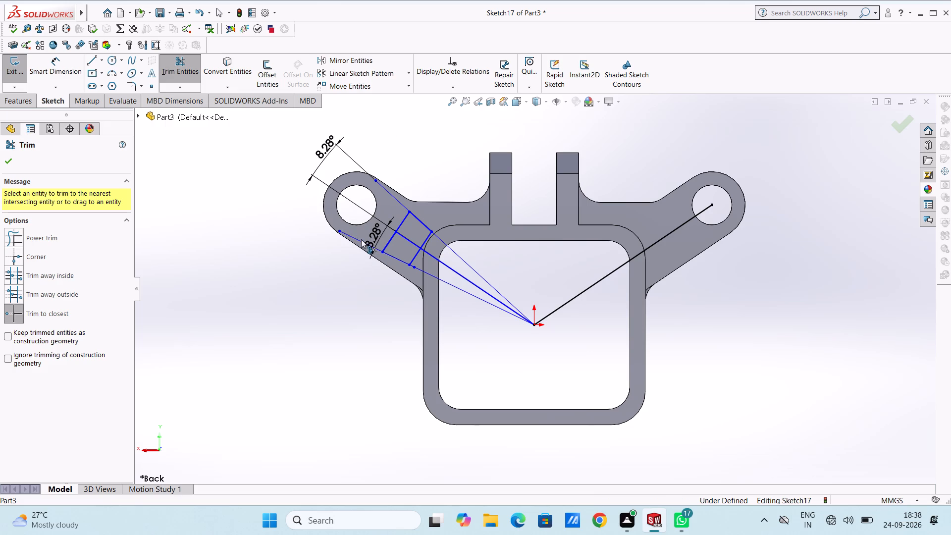
left_click(403, 202)
left_click(401, 204)
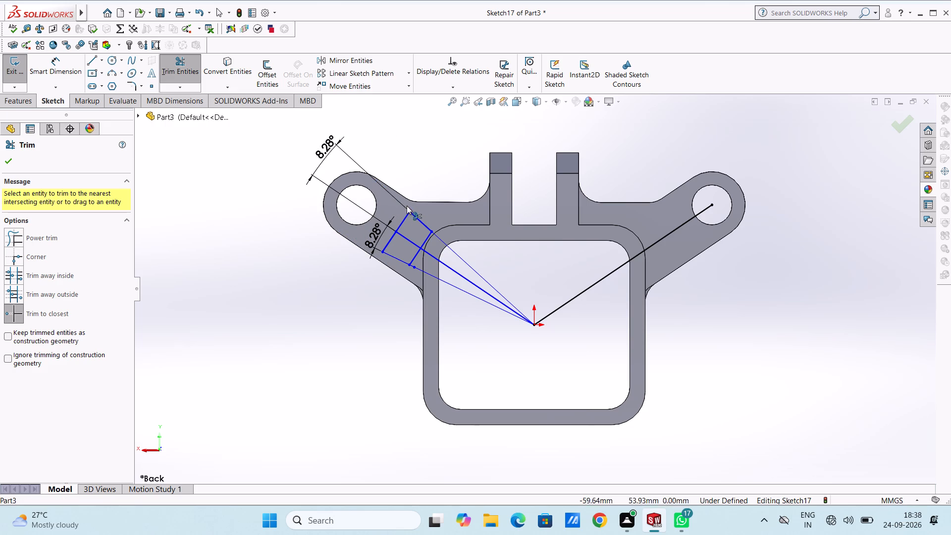
Trim the segments running from the outline to the origin, the right arm's line, the leftover stub and the centre line inside the outline.
left_click(452, 250)
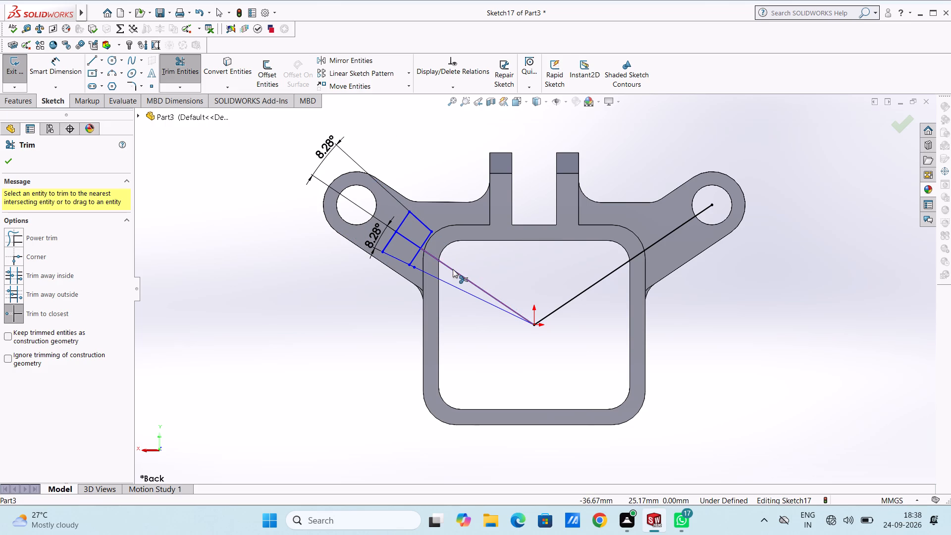
left_click(453, 269)
left_click(451, 286)
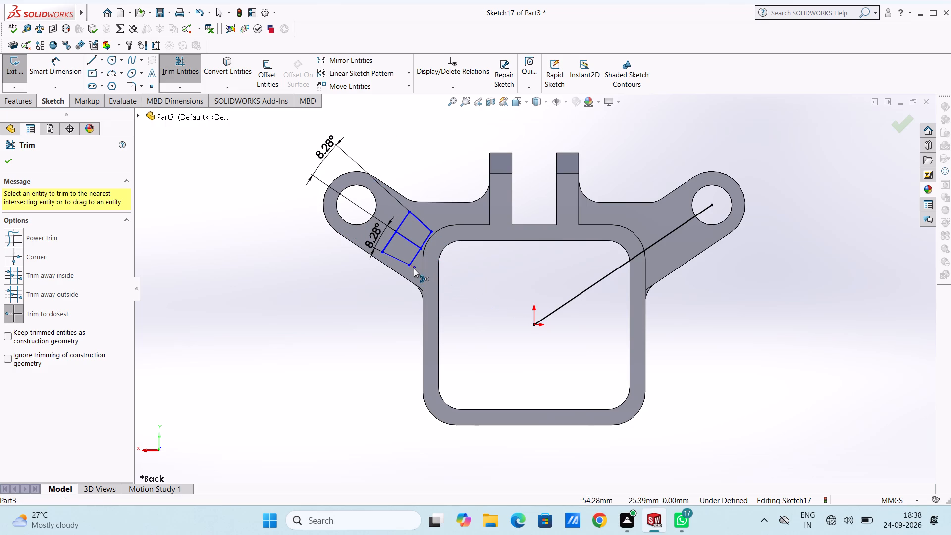
left_click(414, 268)
double_click(414, 267)
left_click(570, 301)
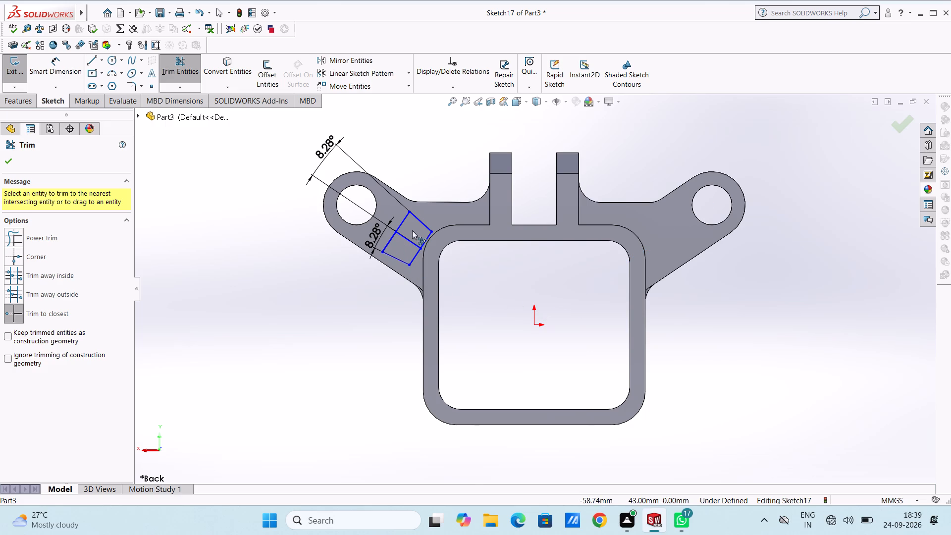
scroll(416, 232, "down", 3)
left_click(415, 250)
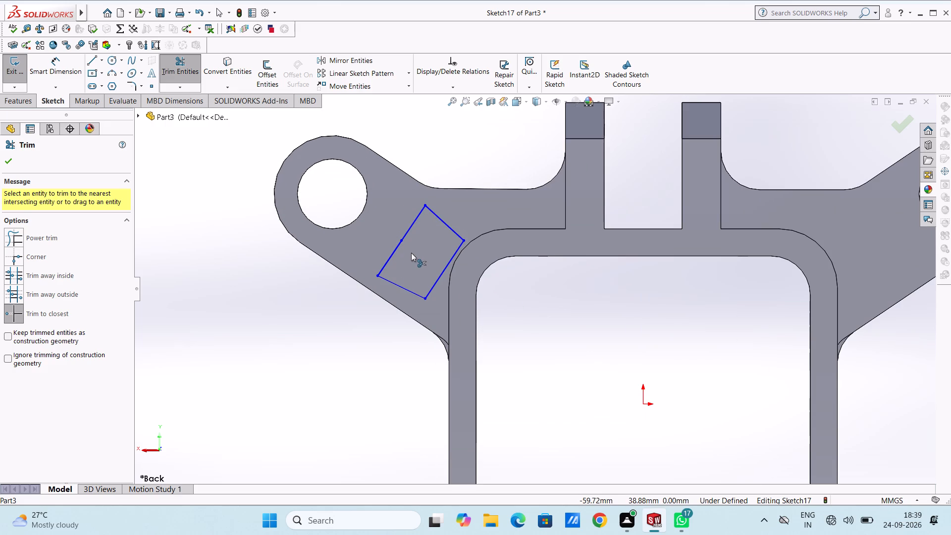
key("Escape")
key("Escape")
key("Escape")
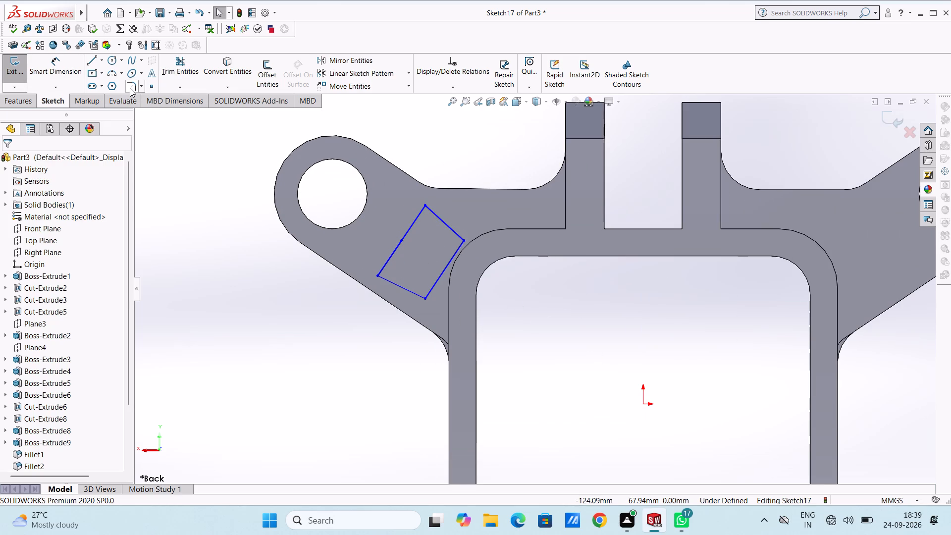
Round the top corner of the left arm's four-sided outline with a 3 mm sketch fillet.
left_click(130, 85)
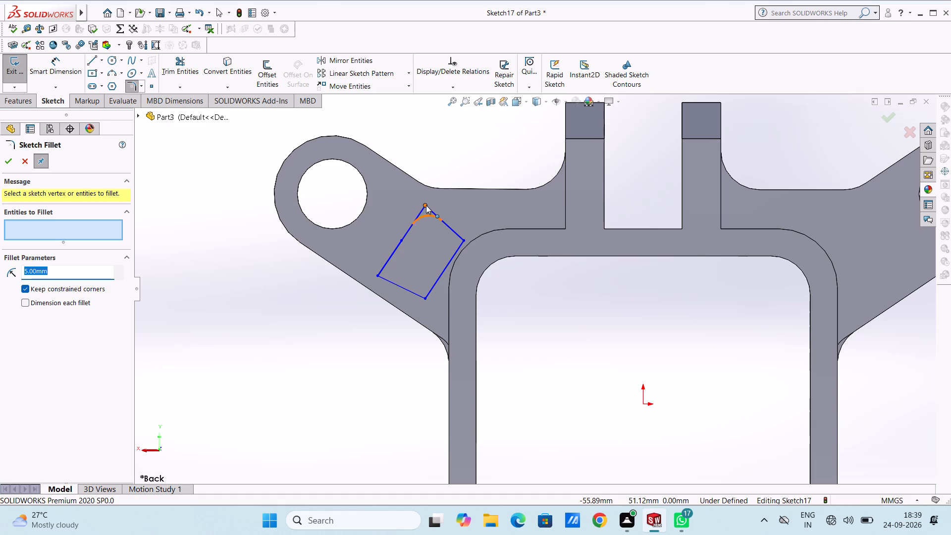
key("3")
key("Return")
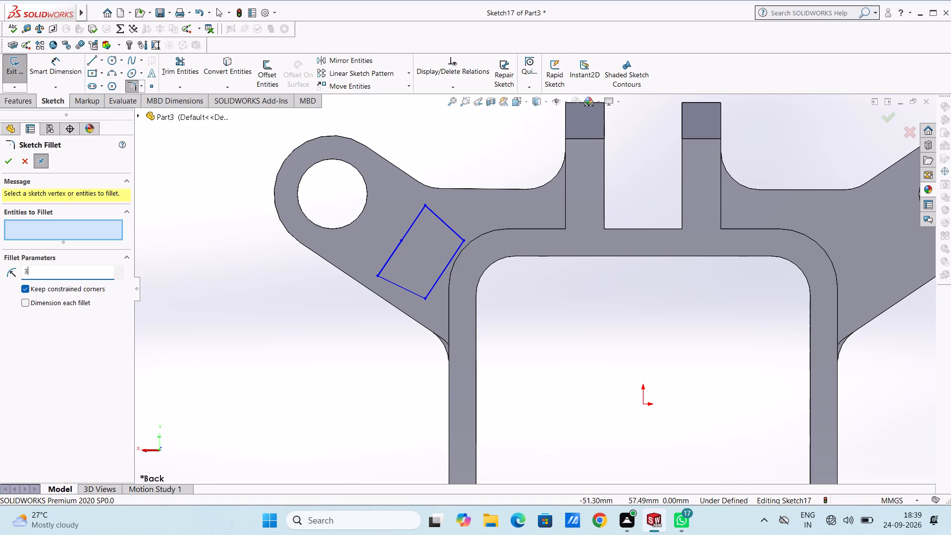
left_click(427, 204)
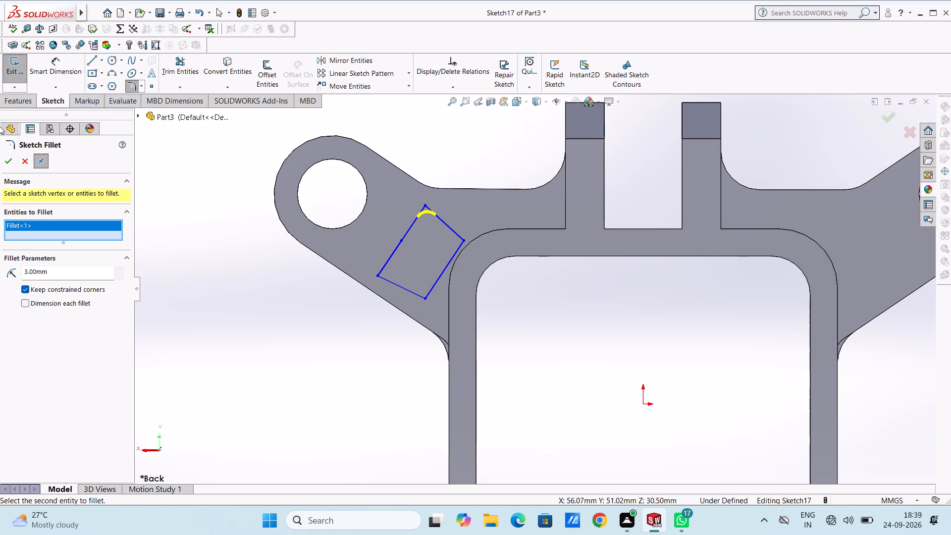
left_click(4, 162)
left_click(5, 162)
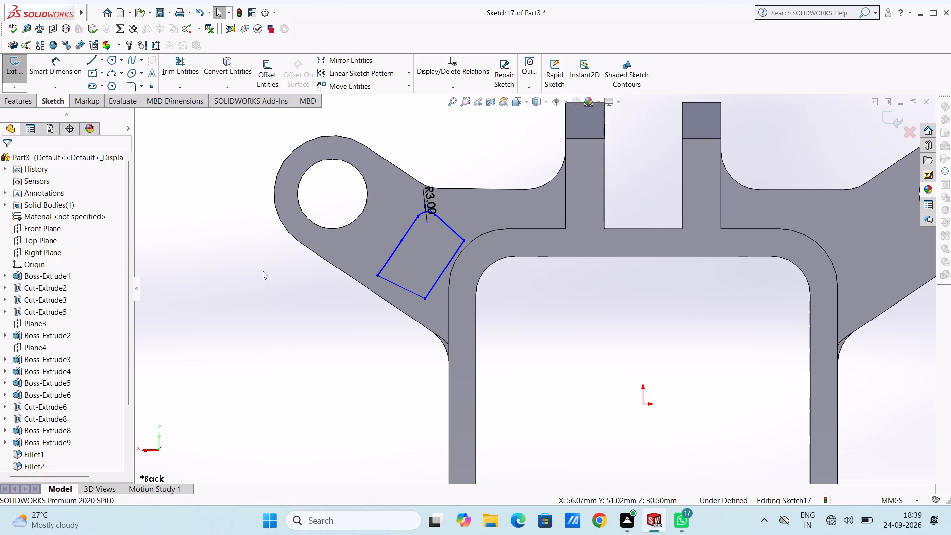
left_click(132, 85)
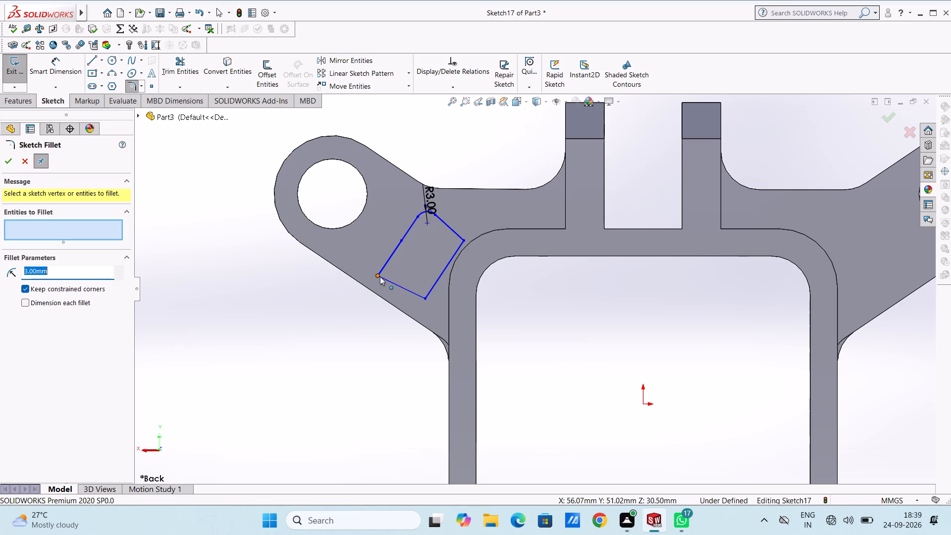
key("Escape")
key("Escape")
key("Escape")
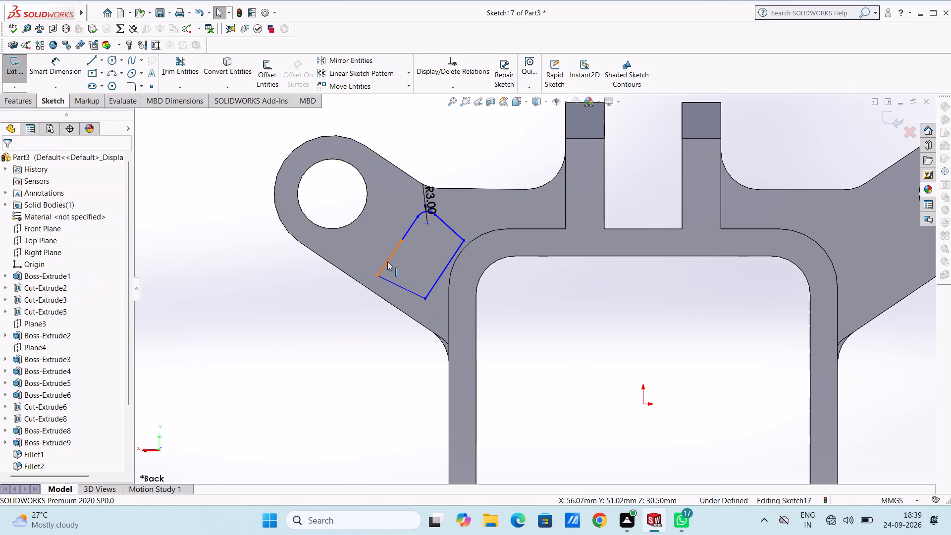
Delete the short overlapping line segment on the lower part of the outline's side facing the left arm's hole.
left_click(387, 262)
key("Delete")
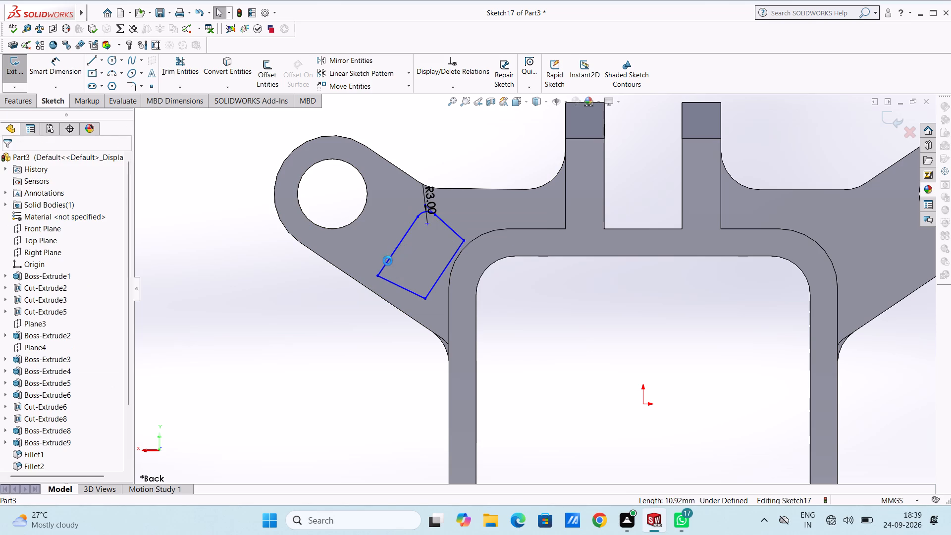
Round the outline's corner at the lower end of its hole-facing side with a 3 mm sketch fillet.
left_click(133, 84)
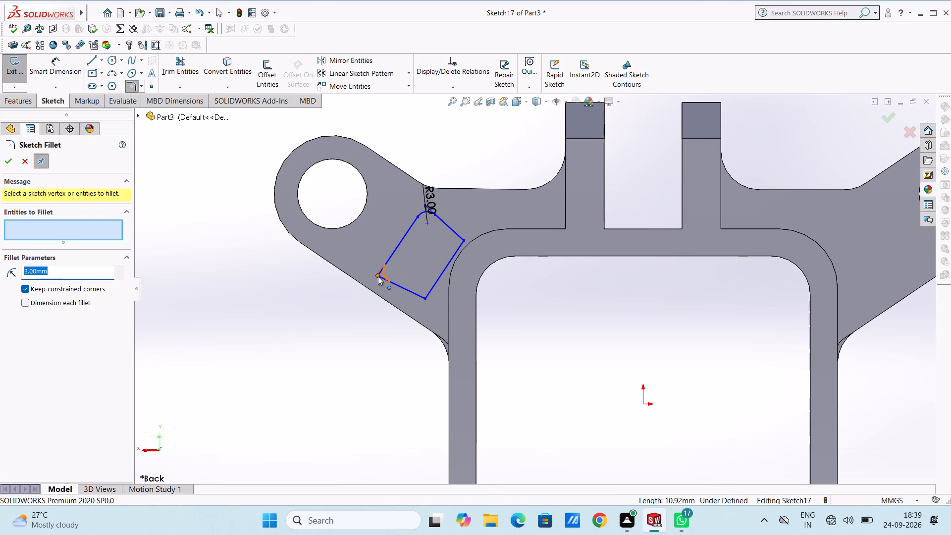
left_click(378, 275)
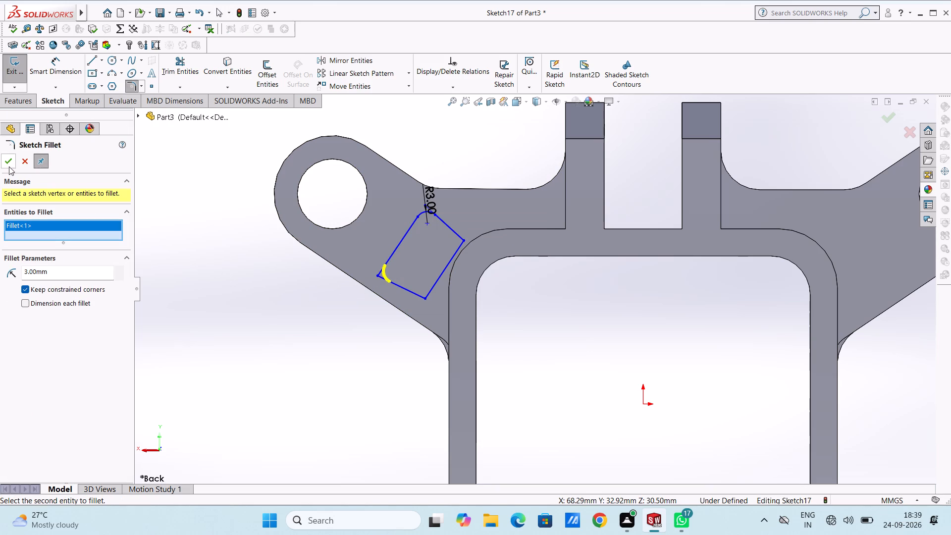
left_click(6, 164)
left_click(9, 161)
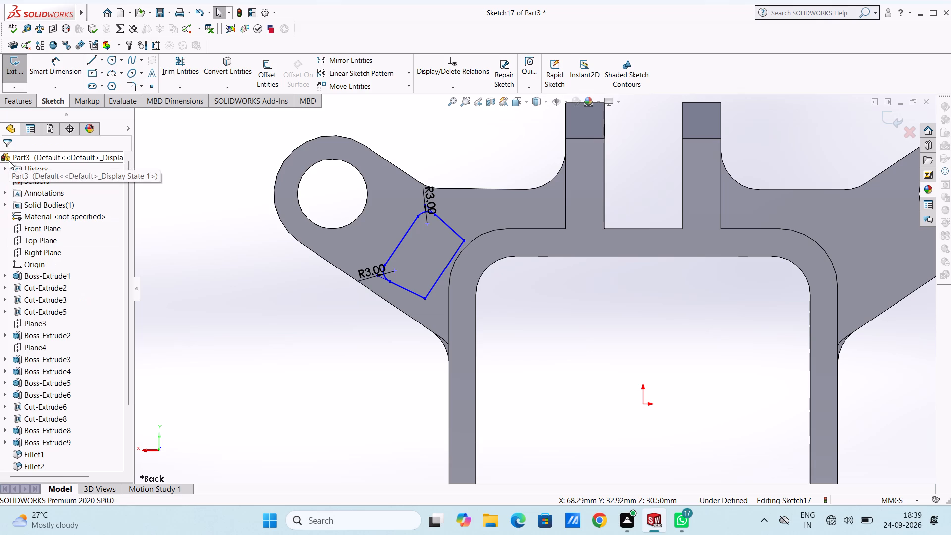
Round the outline's two remaining corners, the bottom one and the one nearest the square frame, with 2 mm sketch fillets.
left_click(128, 83)
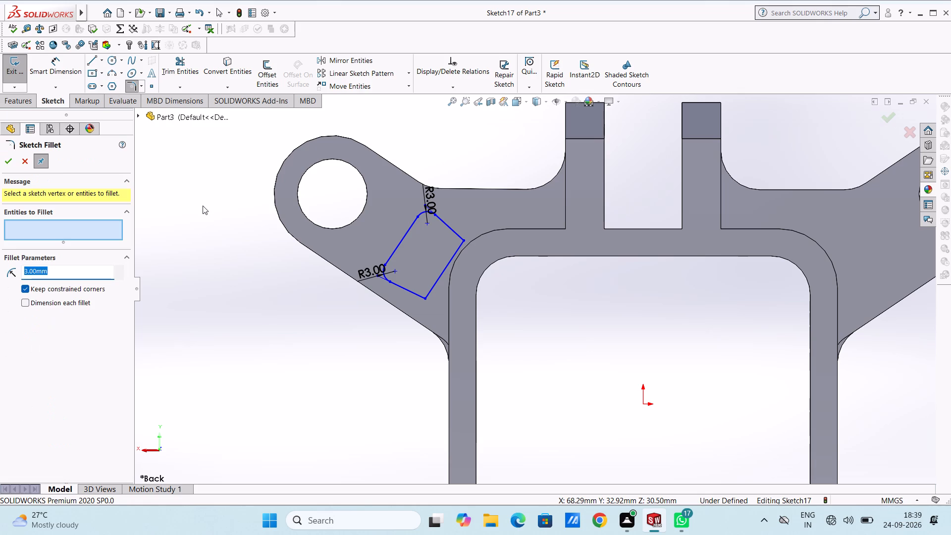
key("2")
key("Return")
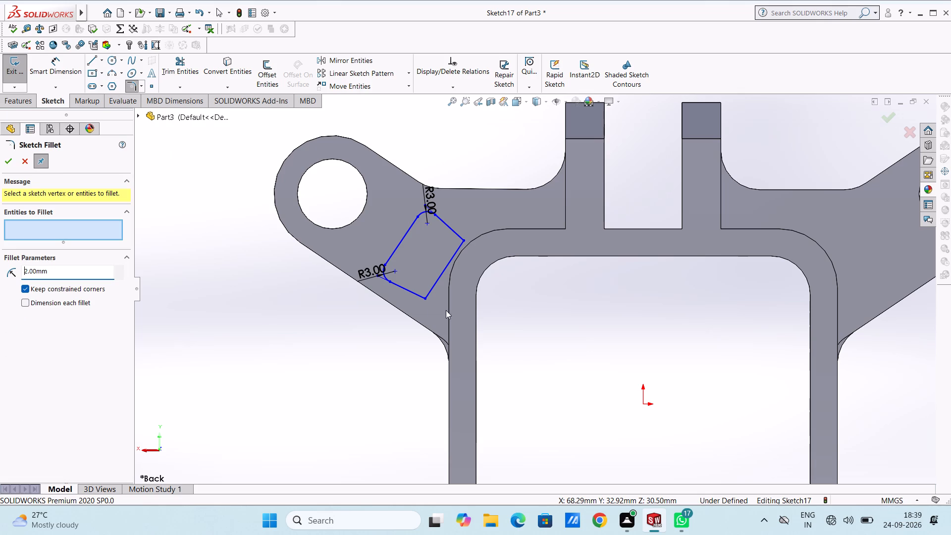
left_click(425, 301)
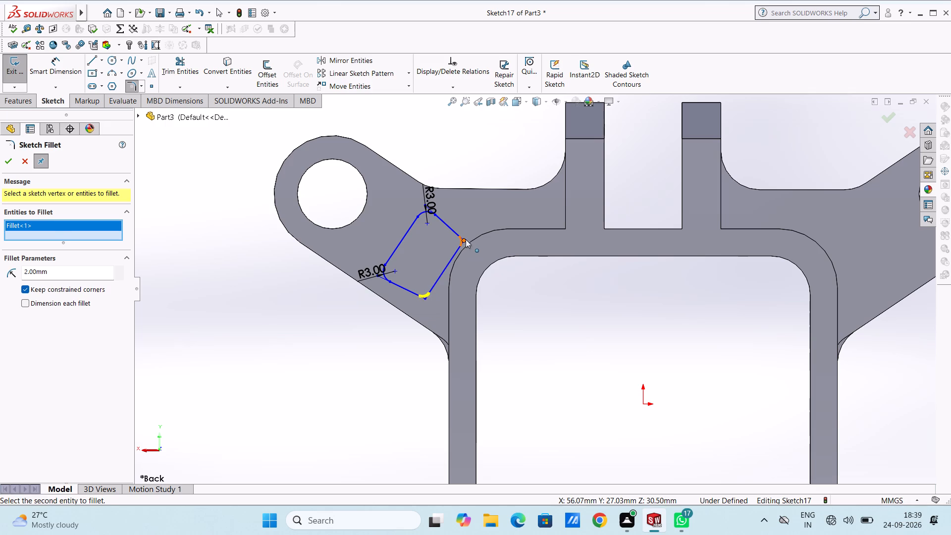
left_click(466, 239)
left_click(9, 163)
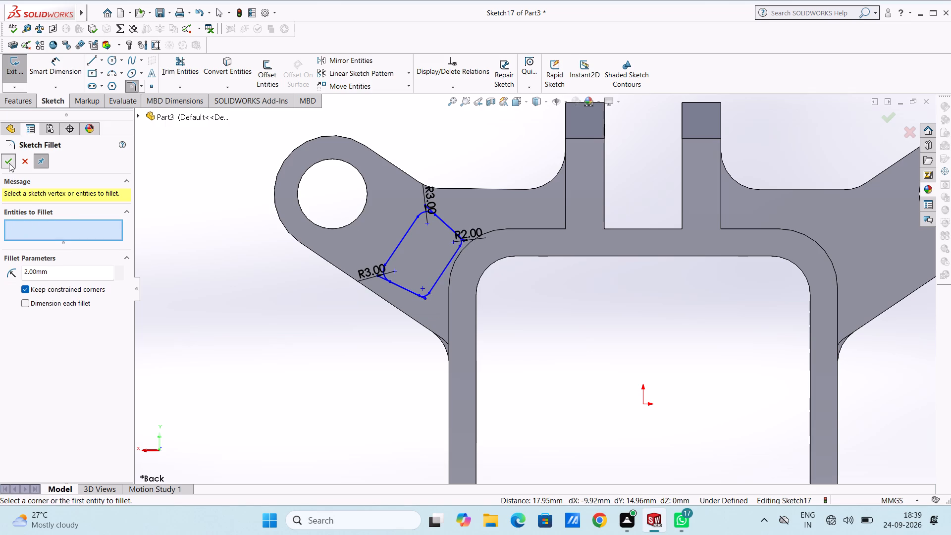
left_click(7, 160)
Draw a vertical line about 127 mm long through the origin, from above the two lugs to the frame's bottom edge.
scroll(218, 293, "up", 3)
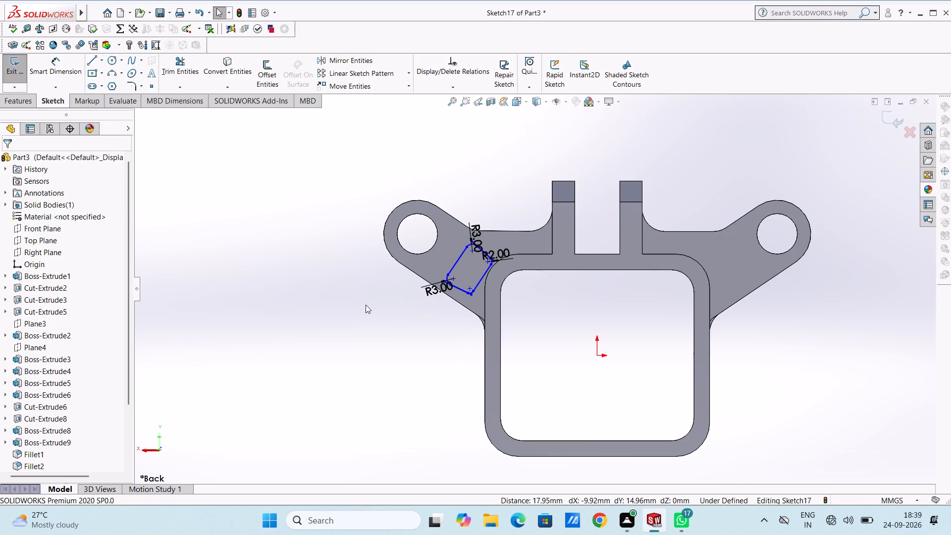
left_click(92, 59)
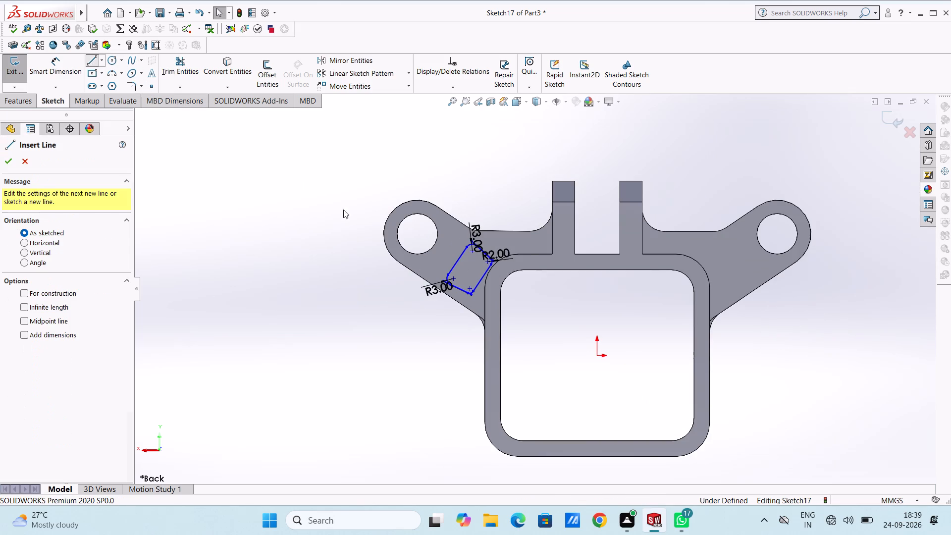
left_click(598, 172)
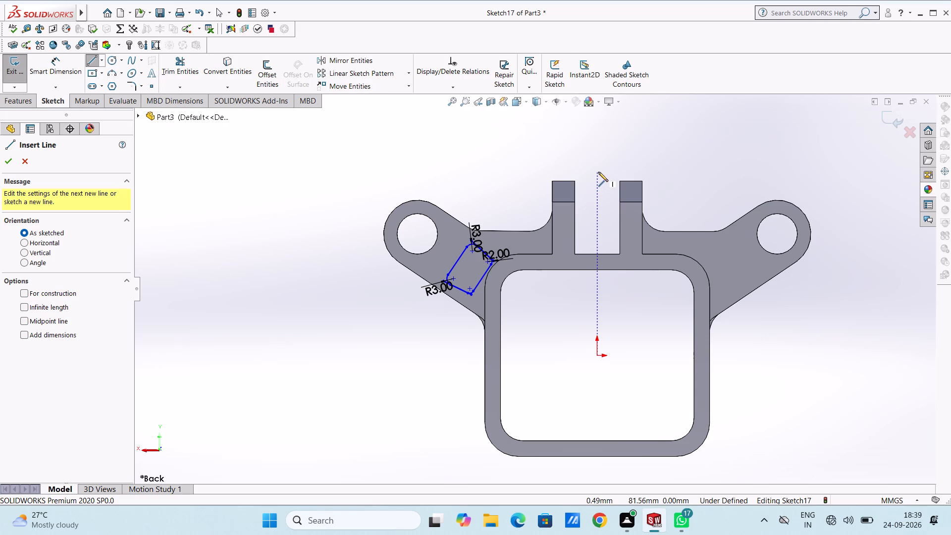
left_click(599, 455)
key("Escape")
key("Escape")
key("Escape")
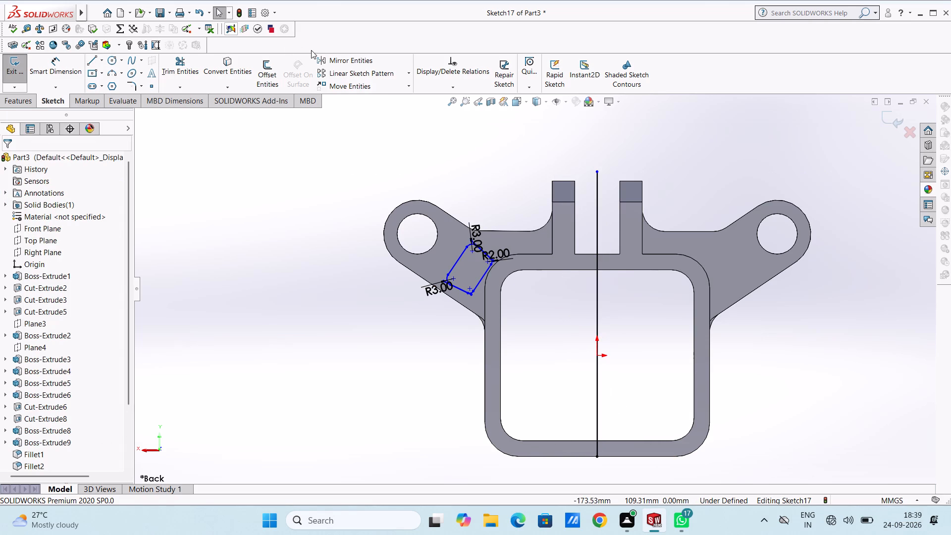
Mirror the outline's four lines and four fillet arcs about the vertical centre line onto the right arm, keeping the originals.
left_click(324, 55)
left_click(463, 256)
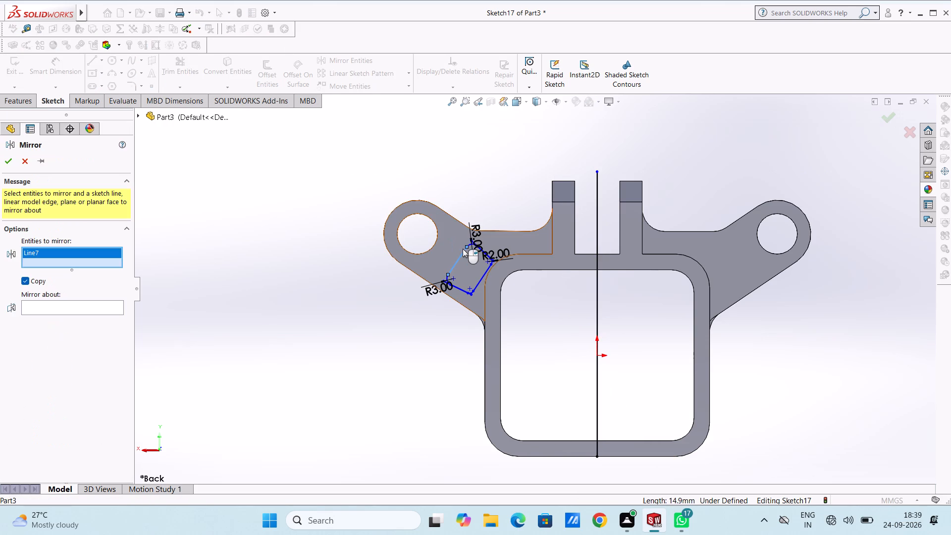
left_click(470, 244)
scroll(485, 254, "down", 9)
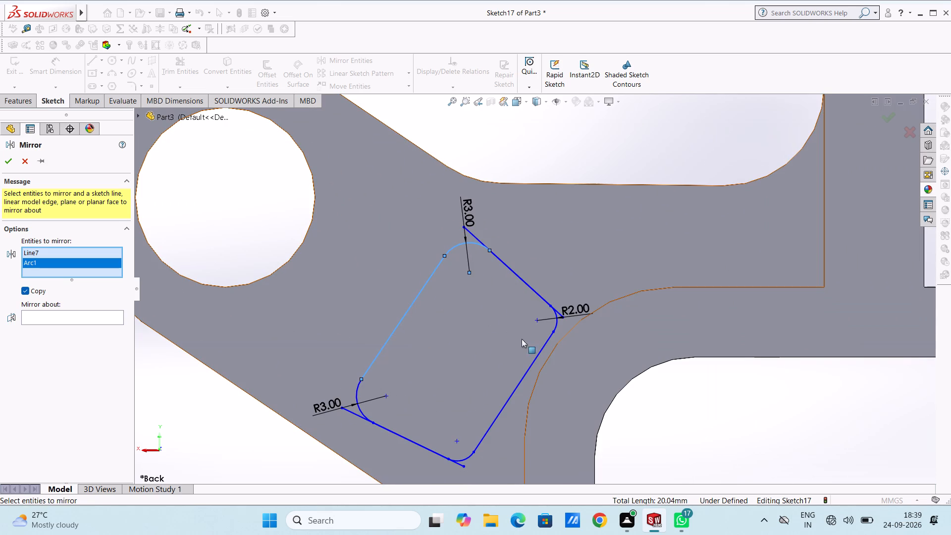
left_click(537, 294)
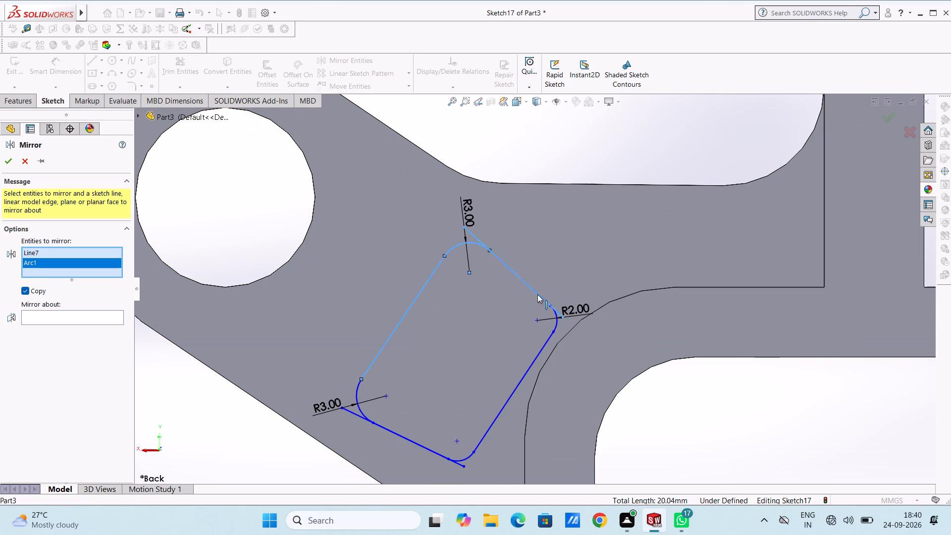
left_click(555, 325)
left_click(542, 346)
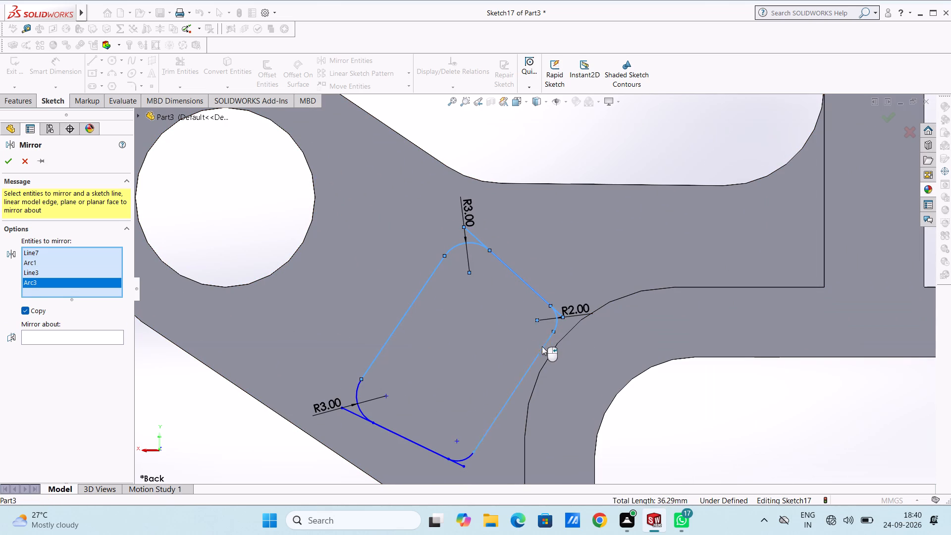
left_click(361, 409)
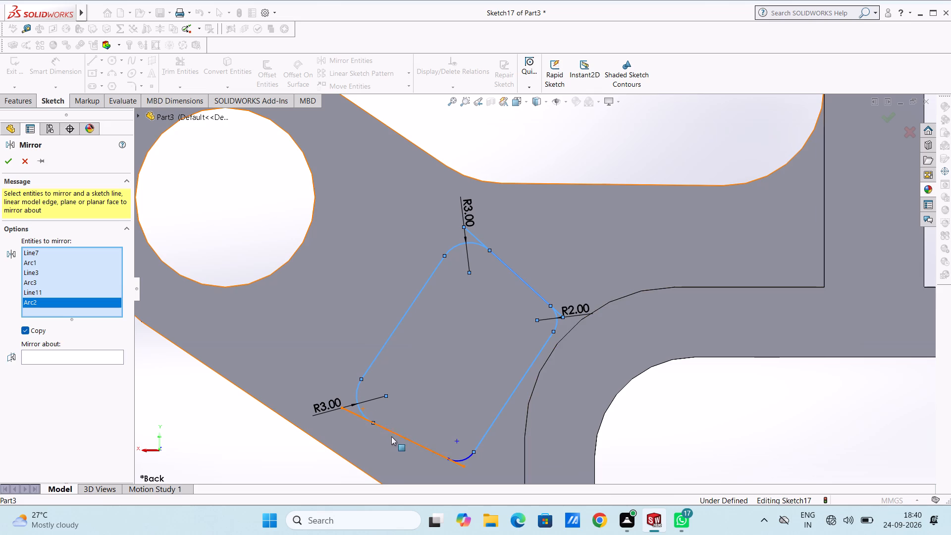
left_click(395, 431)
left_click(471, 459)
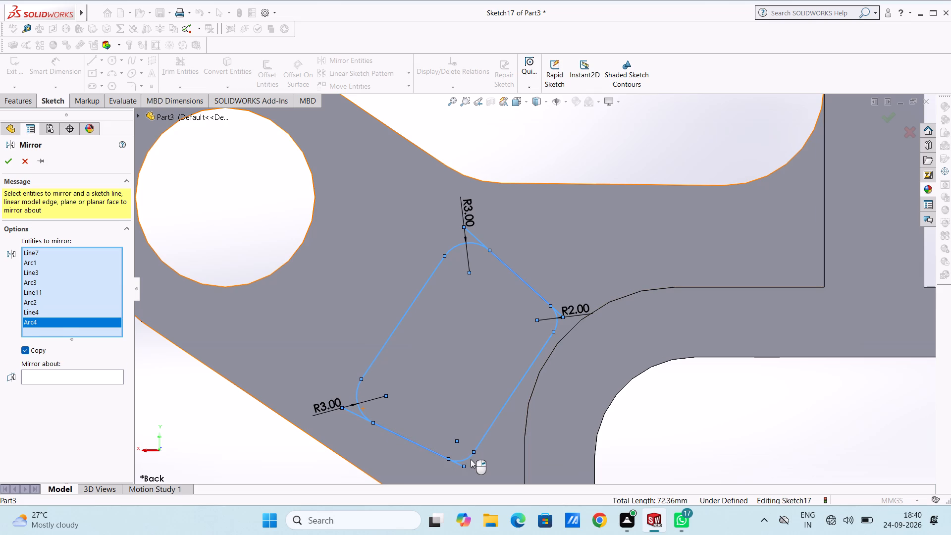
scroll(470, 458, "up", 5)
left_click(108, 382)
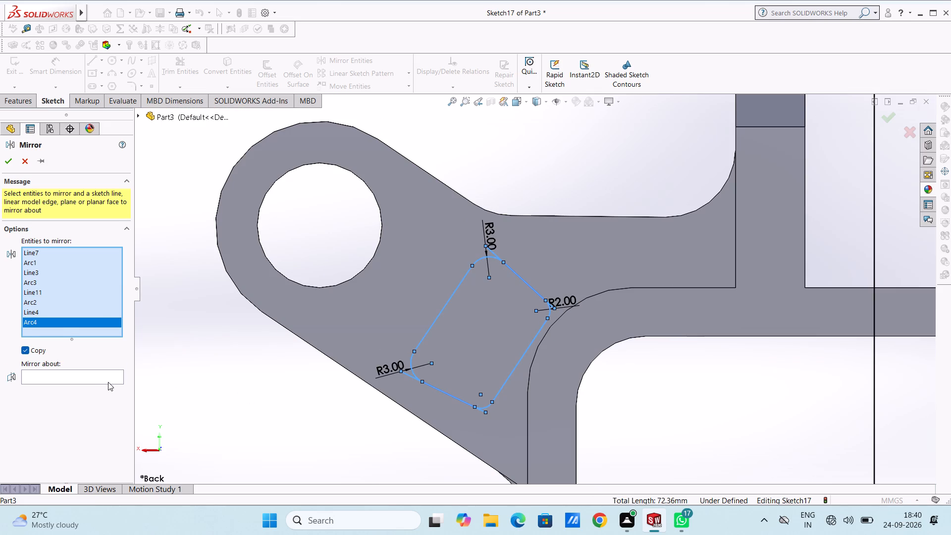
left_click(107, 377)
scroll(107, 377, "up", 8)
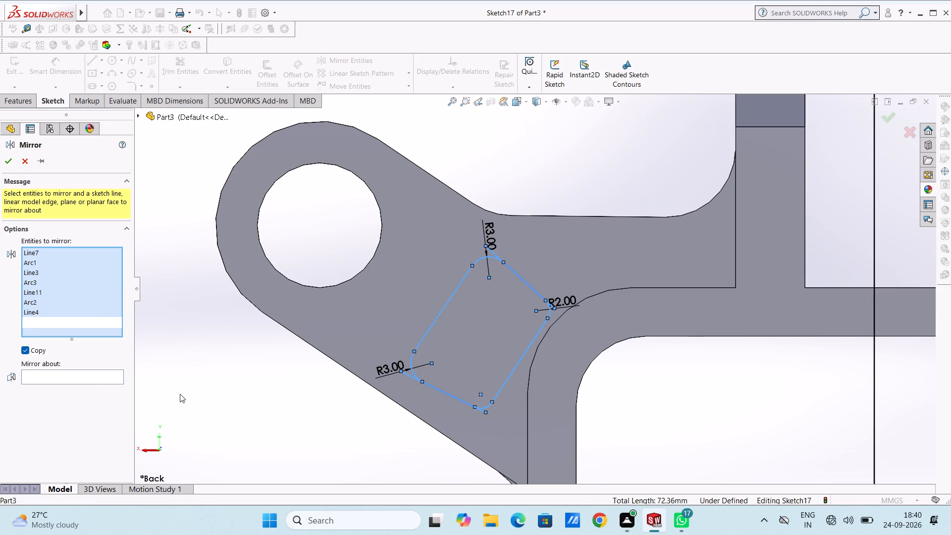
scroll(287, 377, "up", 8)
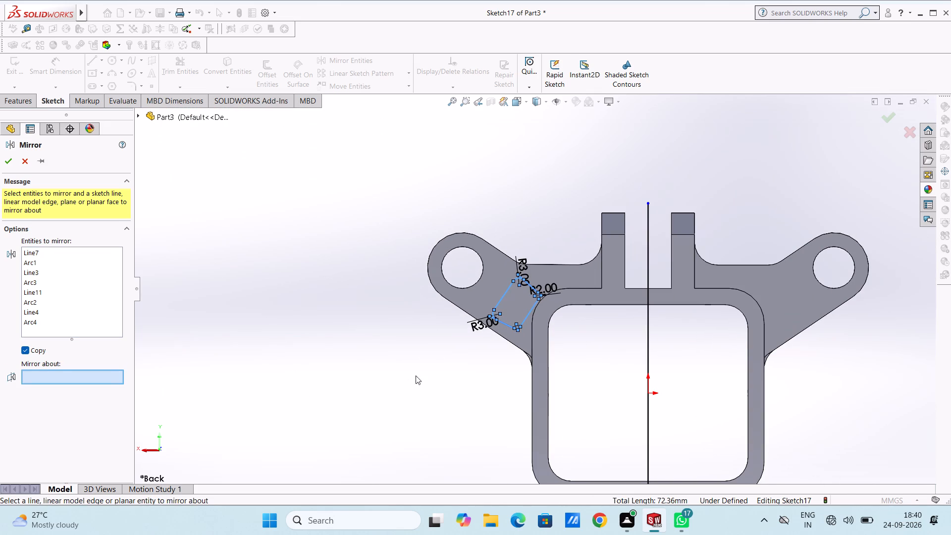
left_click(649, 334)
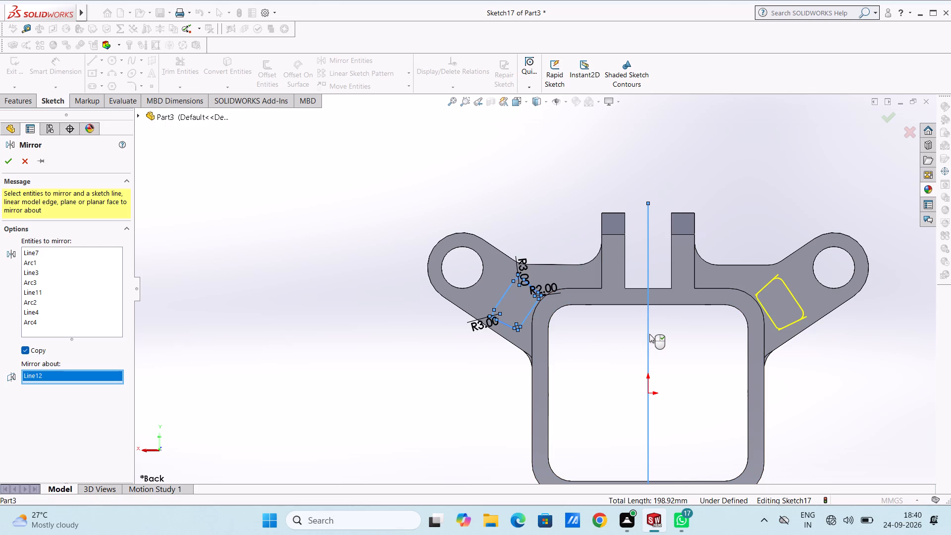
left_click(9, 159)
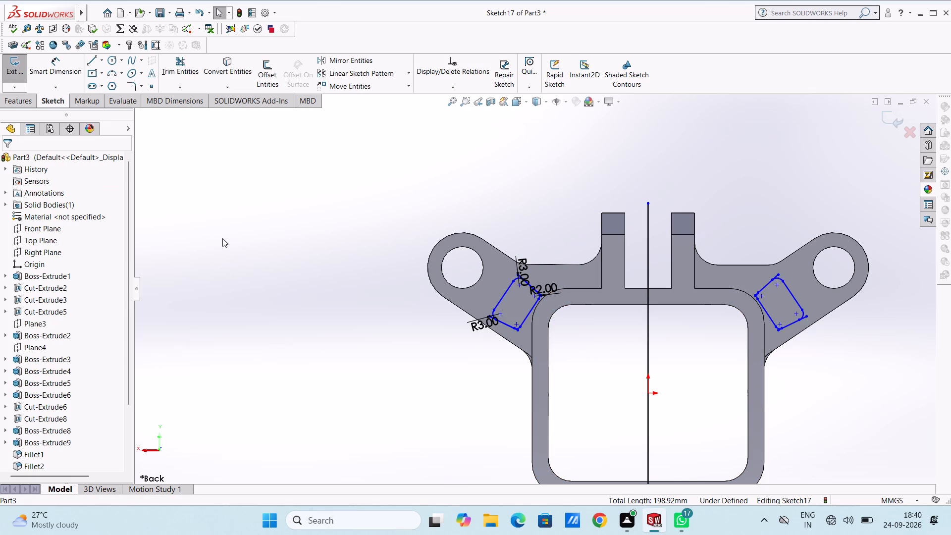
key("Escape")
Trim the leftover line ends sticking out past the rounded corners of the left arm's outline.
left_click(185, 66)
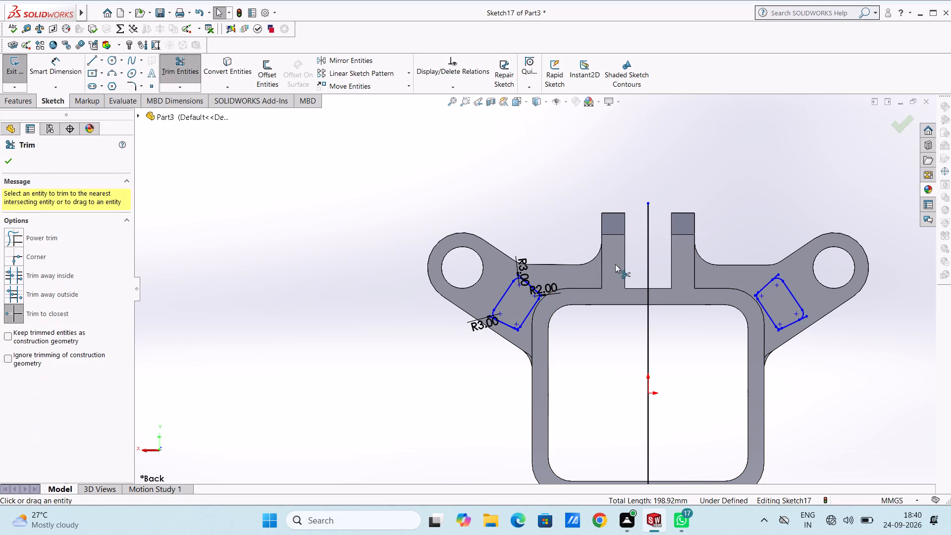
scroll(602, 277, "down", 4)
scroll(487, 267, "down", 5)
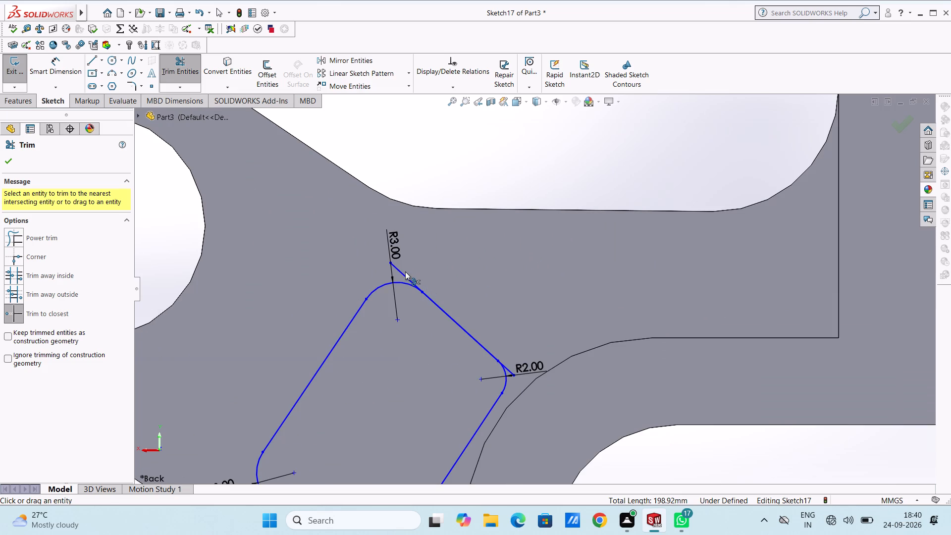
left_click(405, 275)
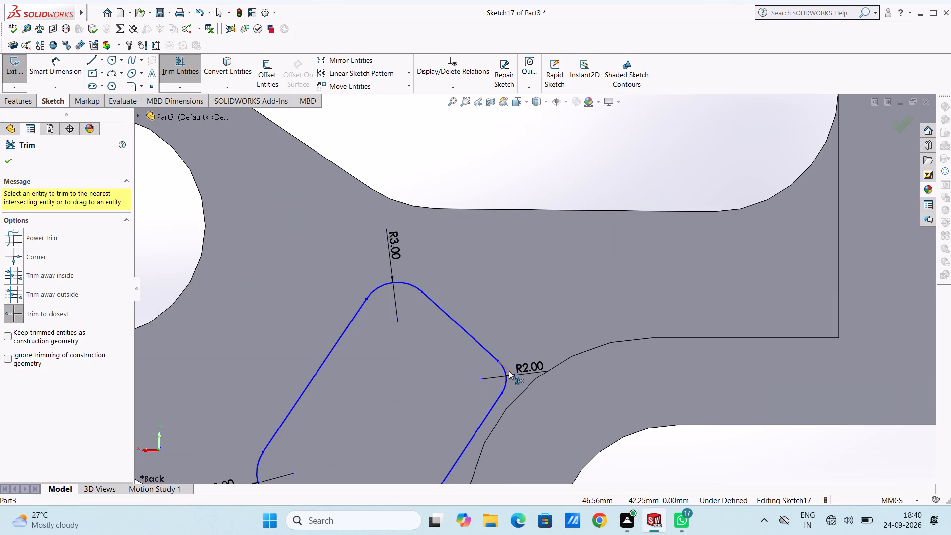
left_click(509, 370)
scroll(511, 388, "up", 8)
scroll(469, 359, "down", 4)
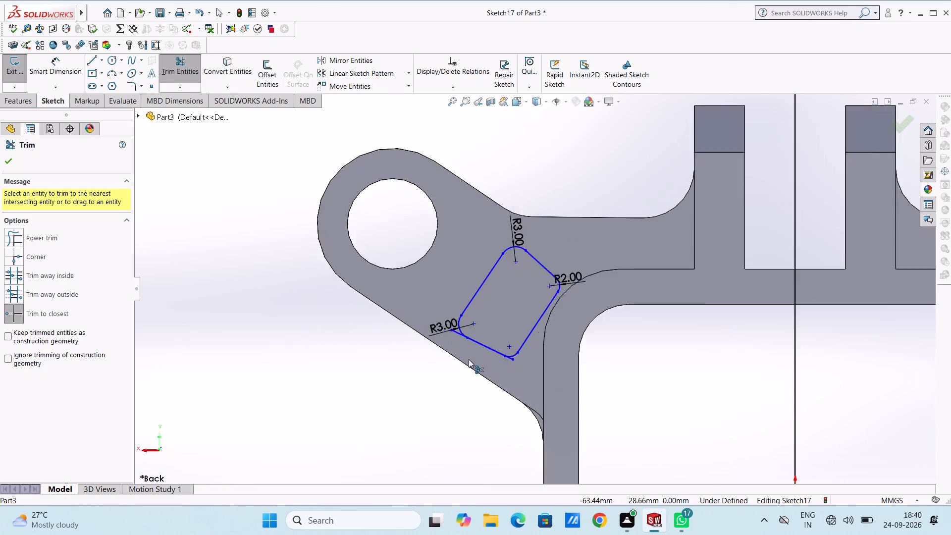
left_click(458, 312)
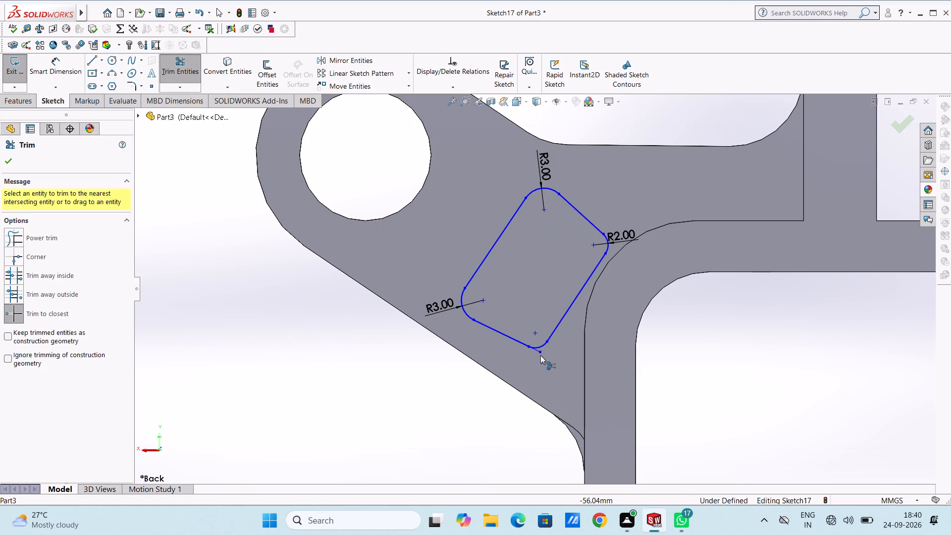
left_click(539, 353)
scroll(551, 363, "up", 5)
scroll(655, 353, "up", 4)
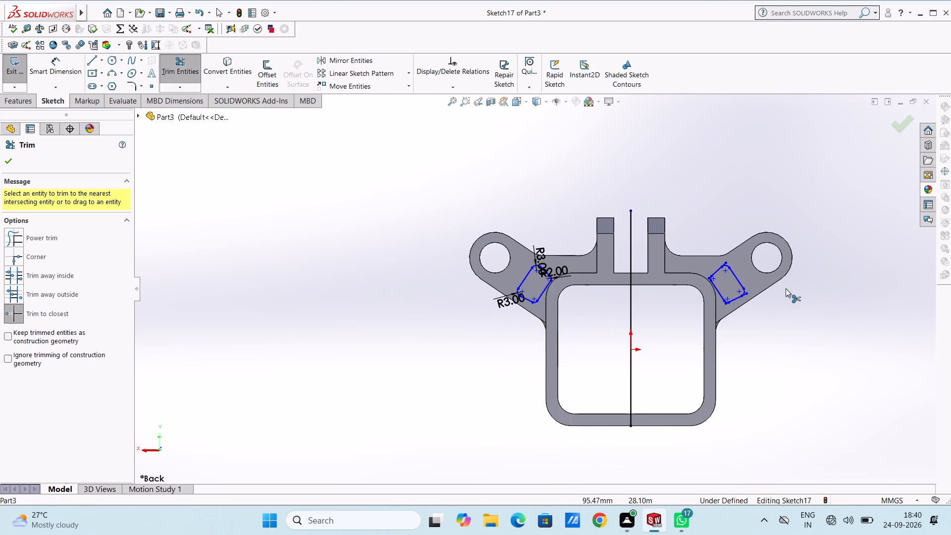
Trim the leftover line ends sticking out past the rounded corners of the right arm's mirrored outline.
scroll(770, 279, "down", 4)
scroll(571, 264, "down", 5)
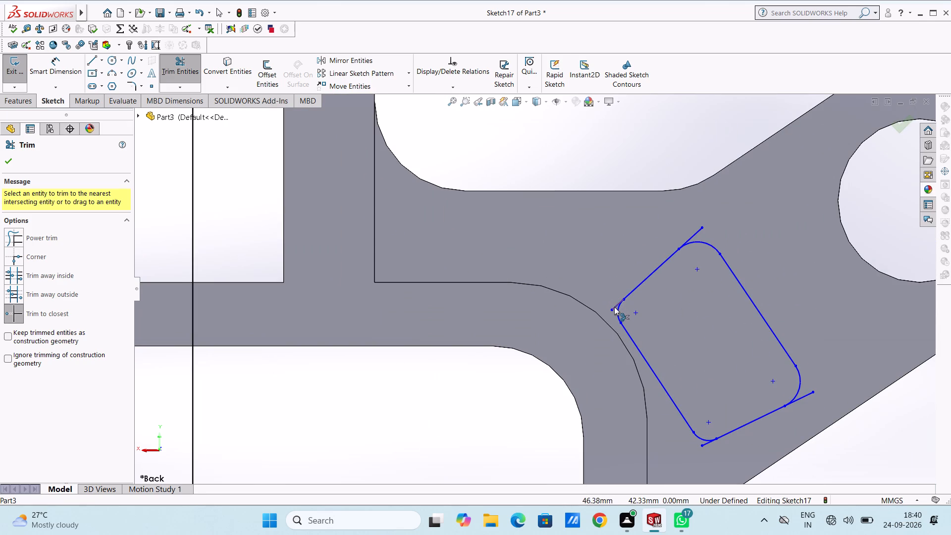
left_click(614, 307)
left_click(689, 237)
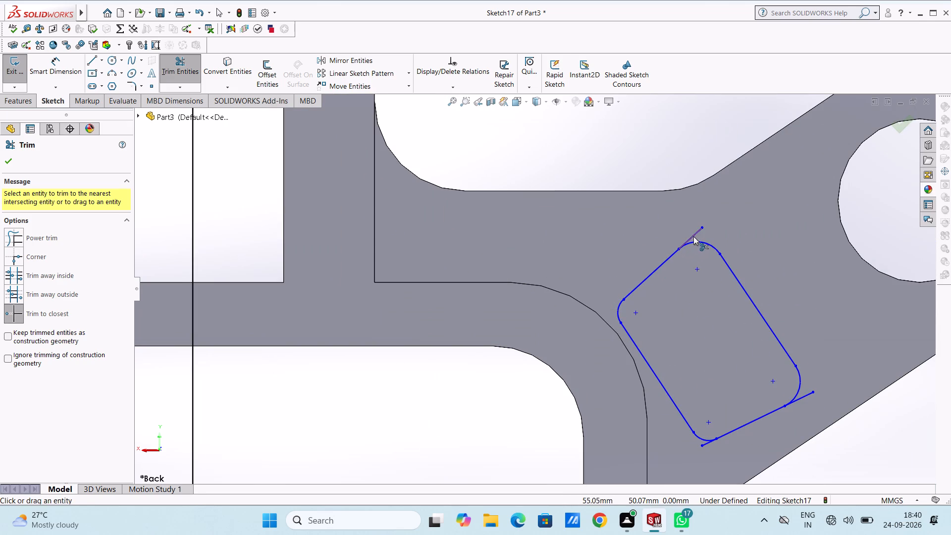
left_click(693, 236)
left_click(705, 445)
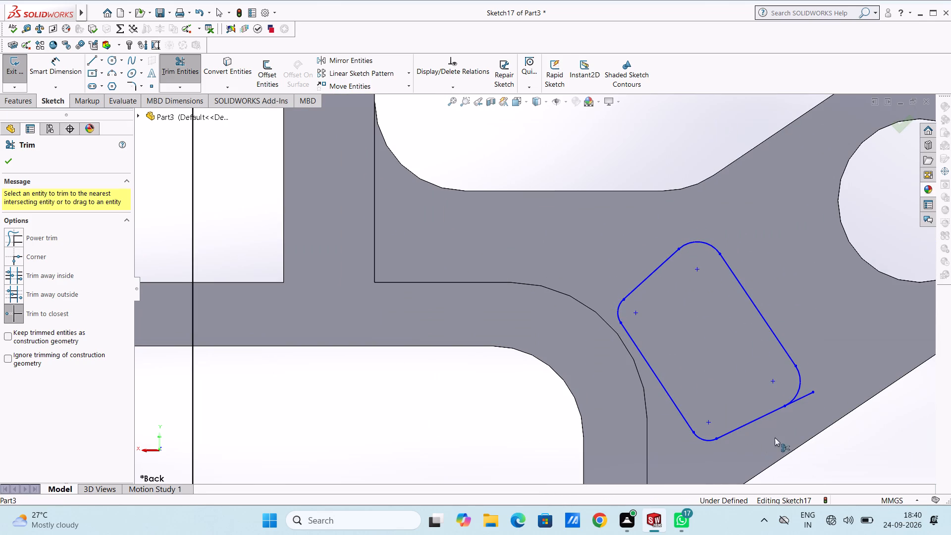
left_click(810, 395)
scroll(810, 395, "up", 8)
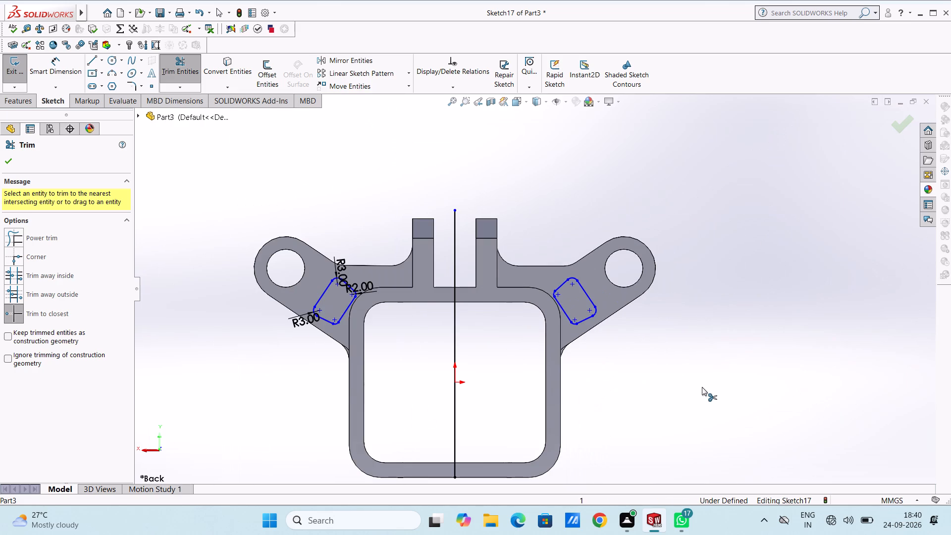
key("Escape")
key("Escape")
Extrude both rounded arm profiles 3 mm off the back faces as a thin feature with 2 mm walls on the inner side.
scroll(564, 231, "up", 1)
middle_click_drag(564, 231, 556, 264)
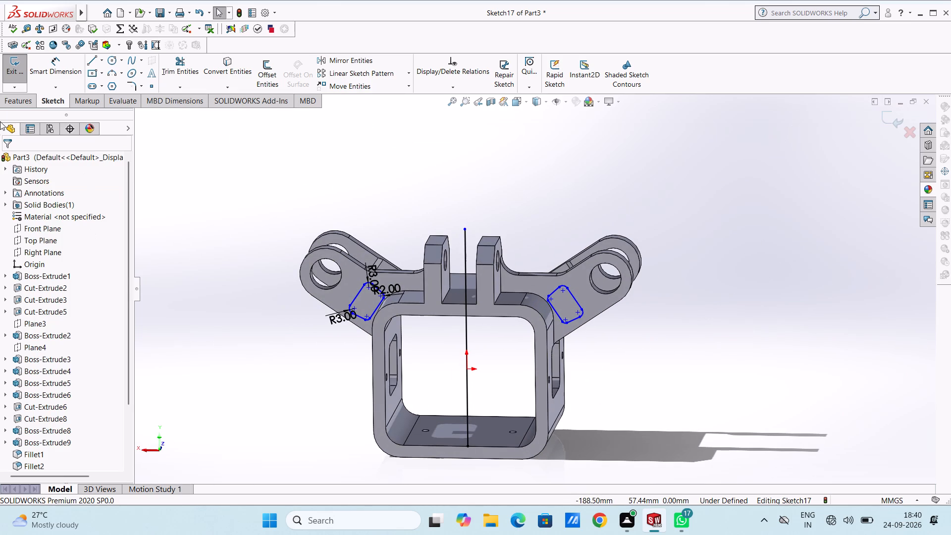
left_click(13, 100)
left_click(24, 73)
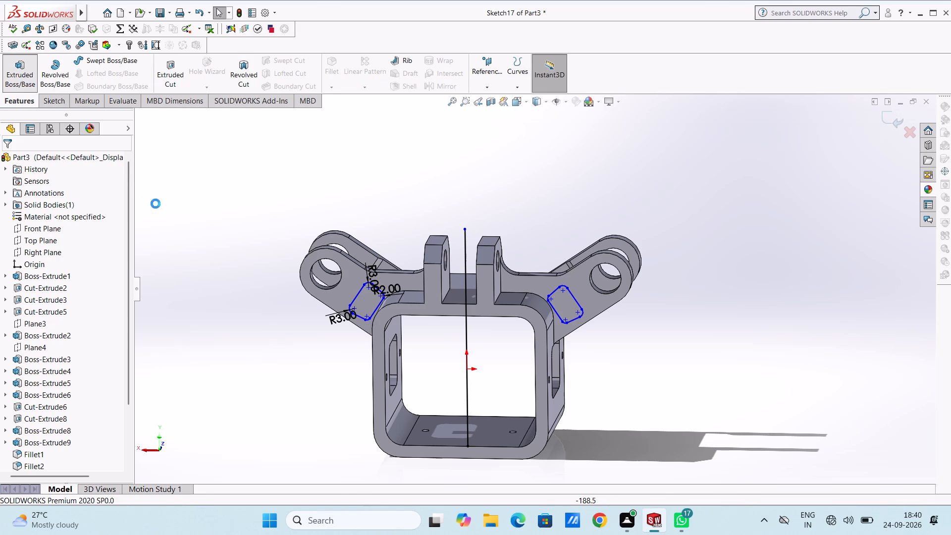
left_click(368, 301)
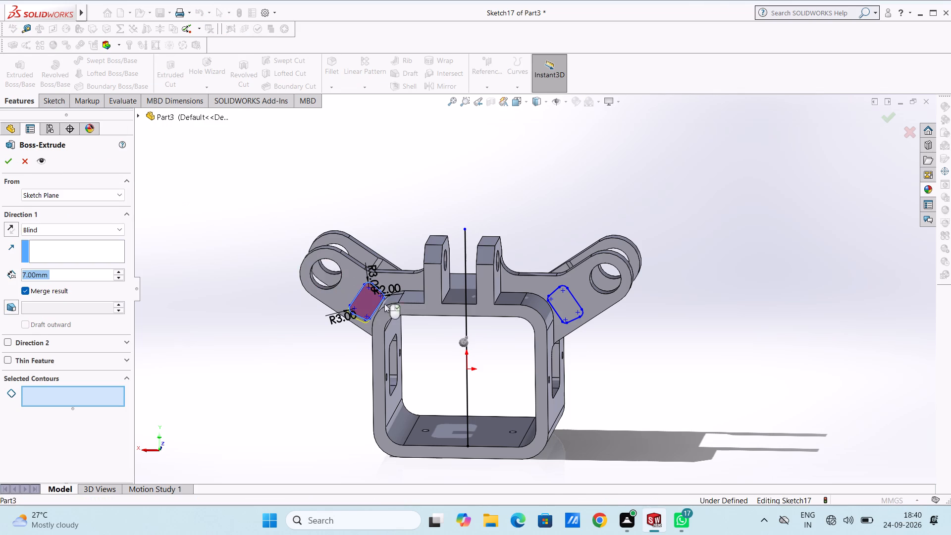
left_click(569, 308)
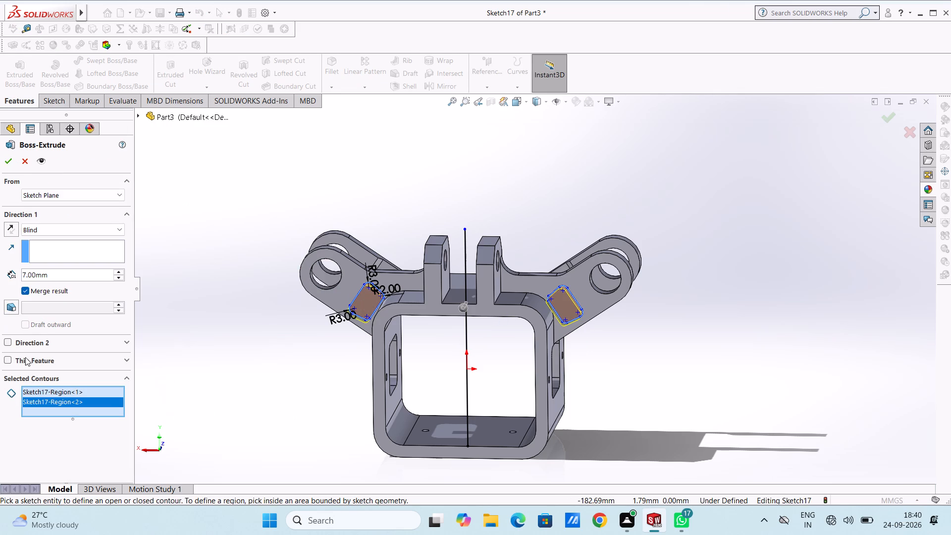
left_click(8, 359)
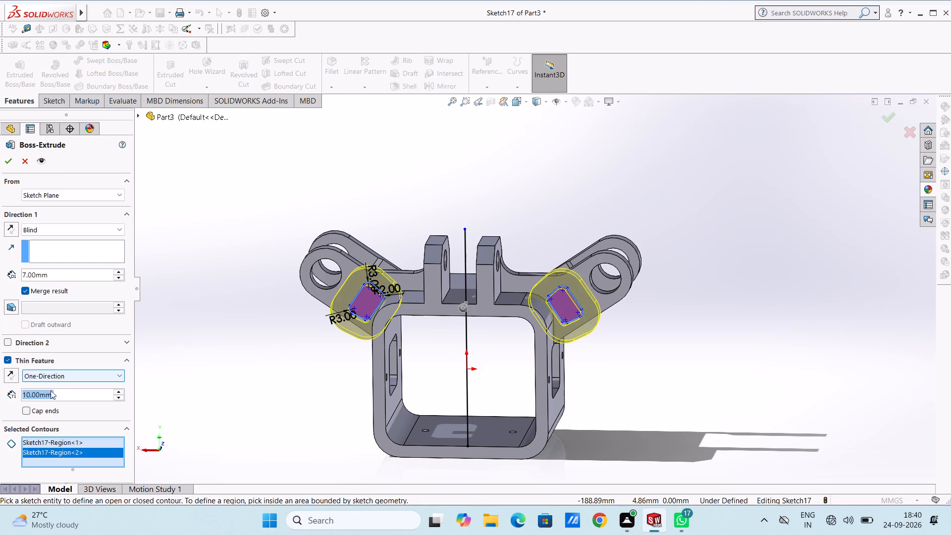
key("2")
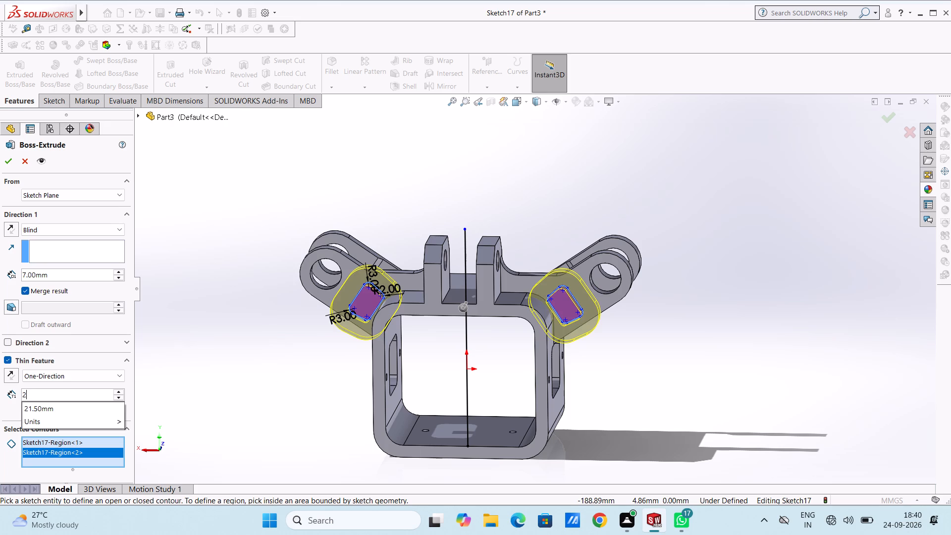
key("Return")
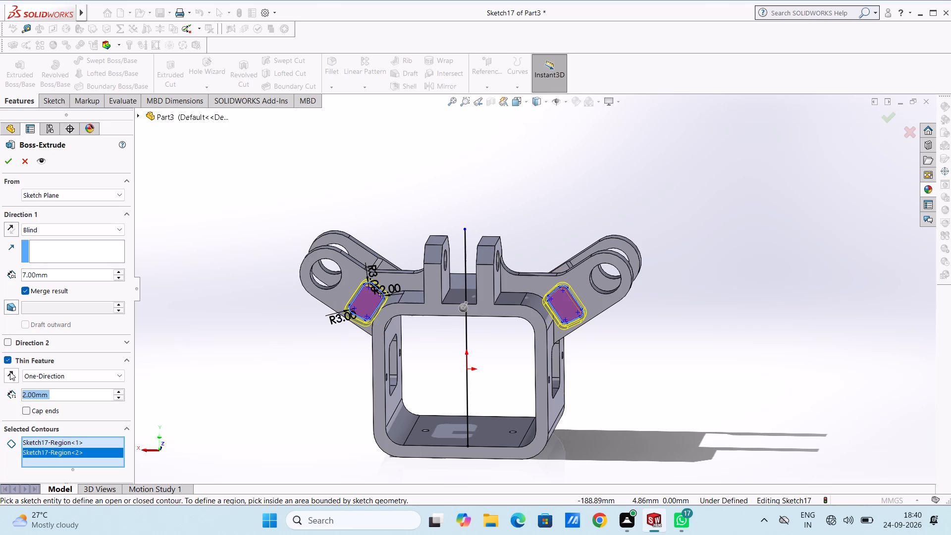
left_click(12, 374)
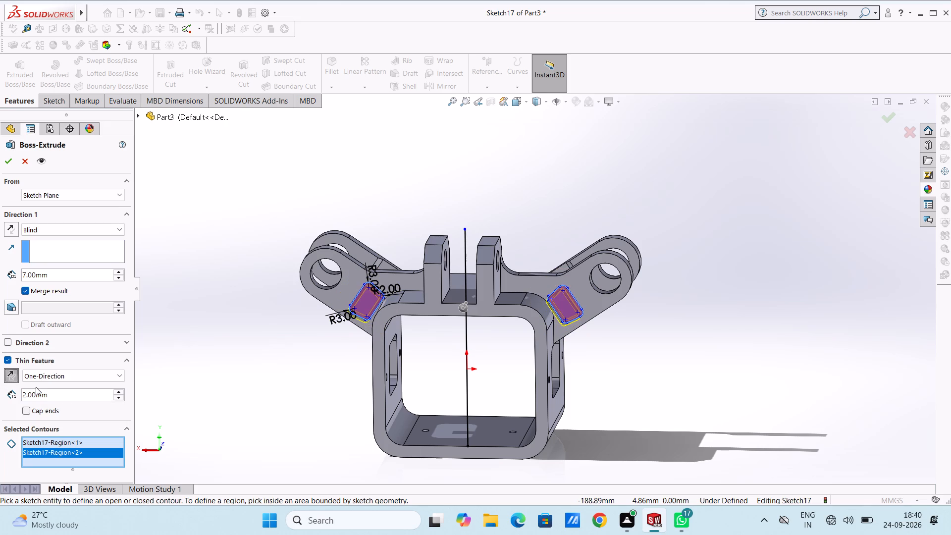
middle_click_drag(176, 331, 201, 380)
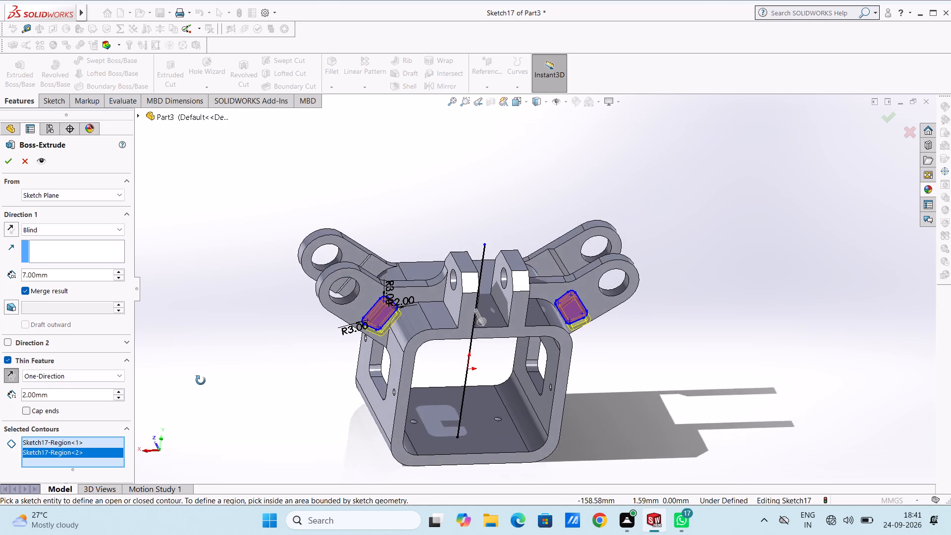
middle_click_drag(201, 380, 196, 424)
middle_click_drag(229, 292, 211, 348)
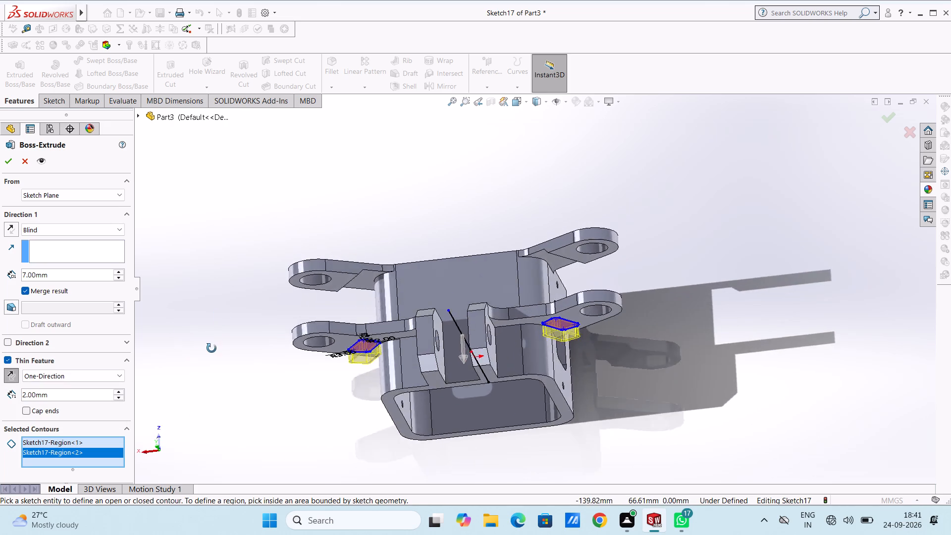
middle_click_drag(211, 348, 214, 381)
double_click(59, 276)
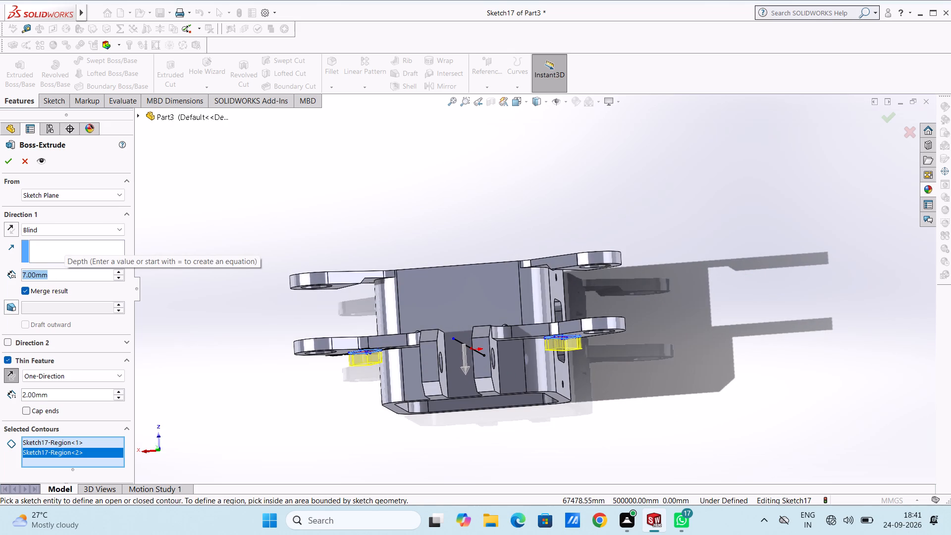
key("3")
key("Return")
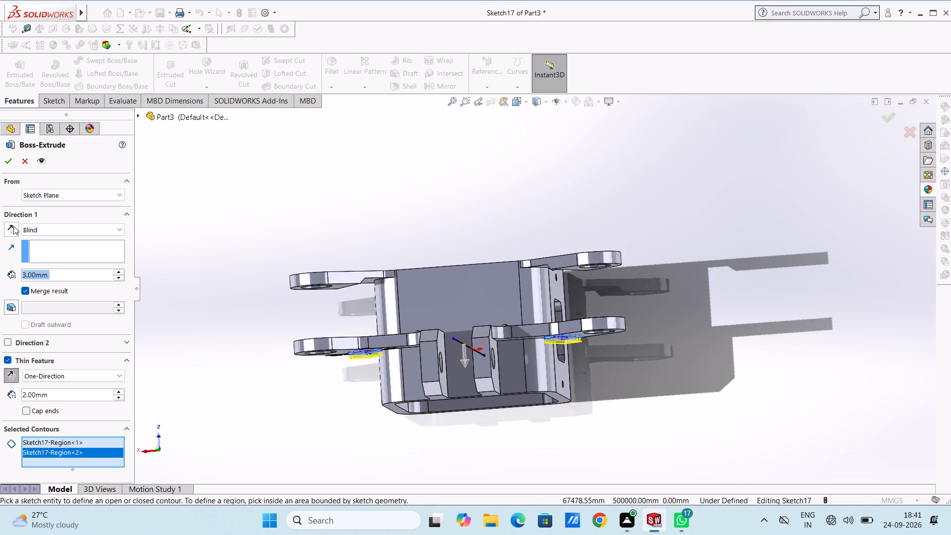
left_click(6, 161)
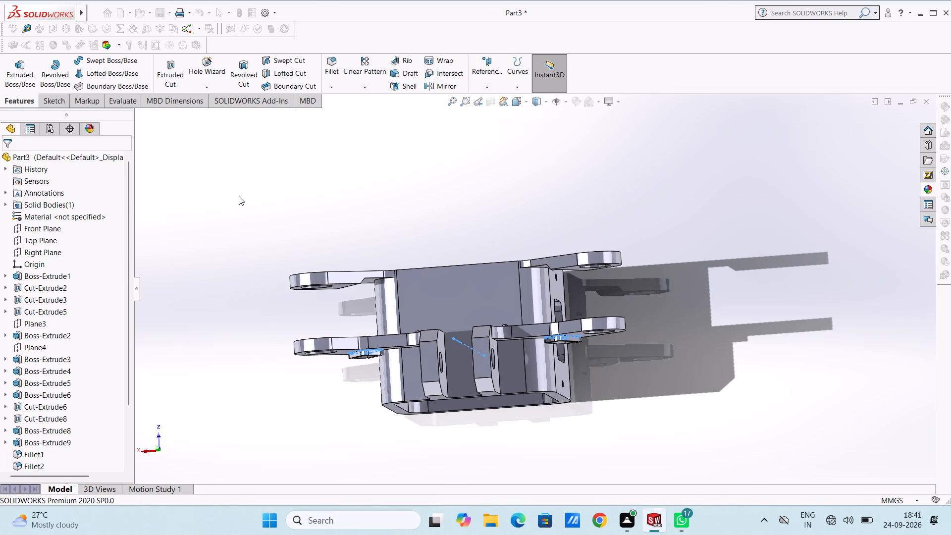
left_click(239, 196)
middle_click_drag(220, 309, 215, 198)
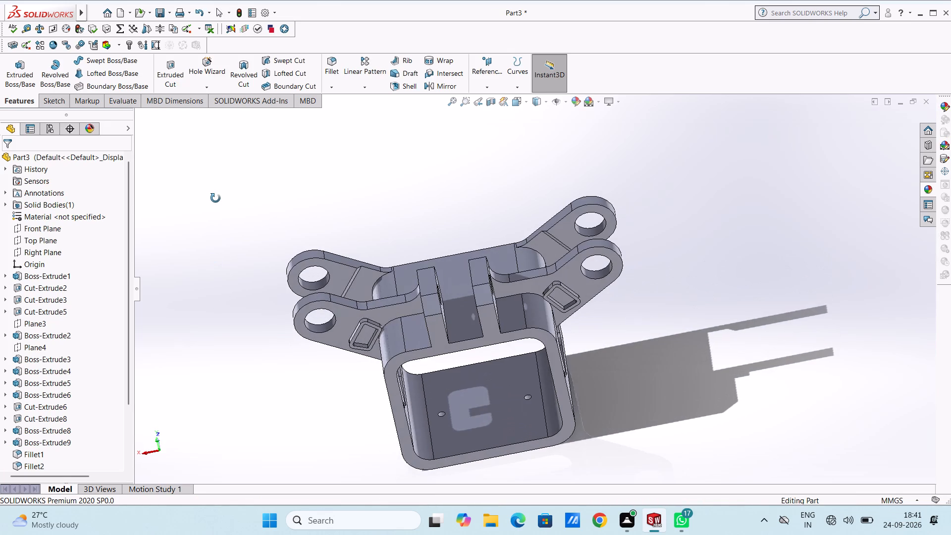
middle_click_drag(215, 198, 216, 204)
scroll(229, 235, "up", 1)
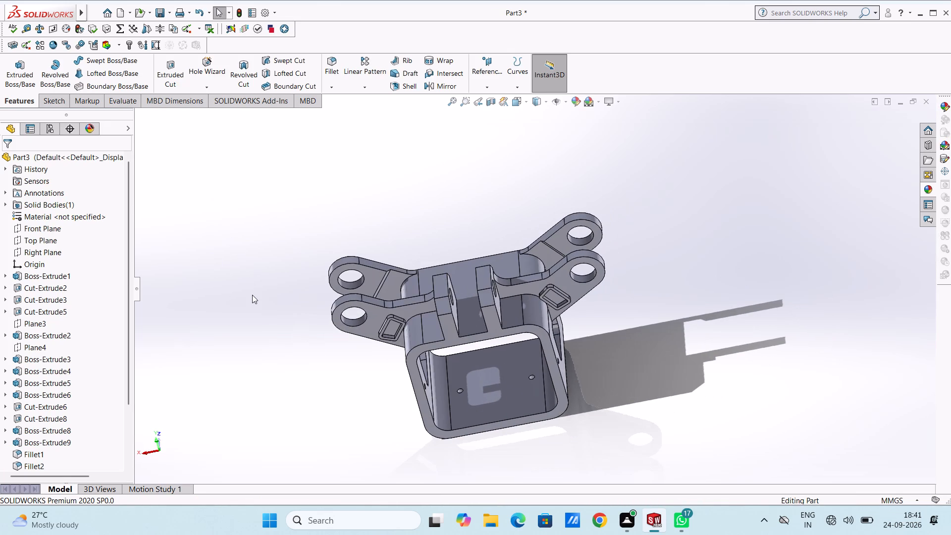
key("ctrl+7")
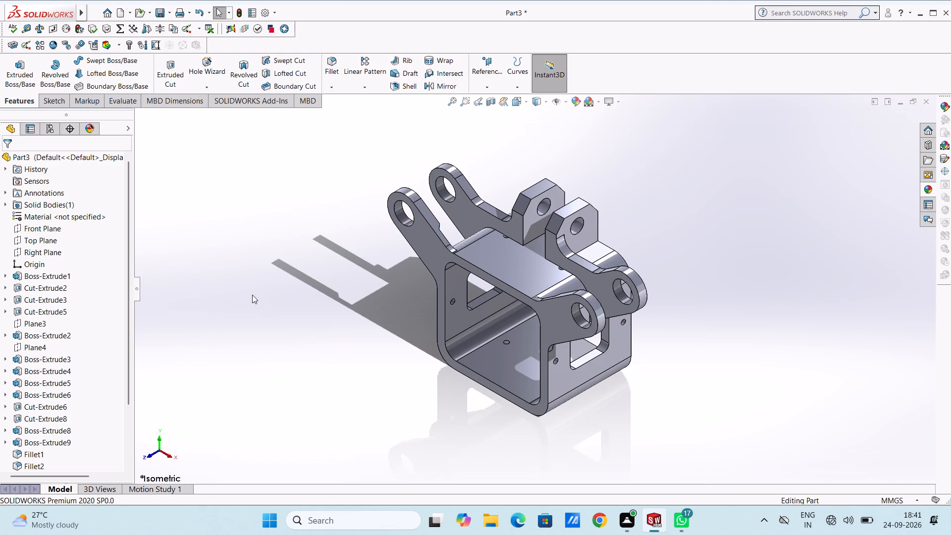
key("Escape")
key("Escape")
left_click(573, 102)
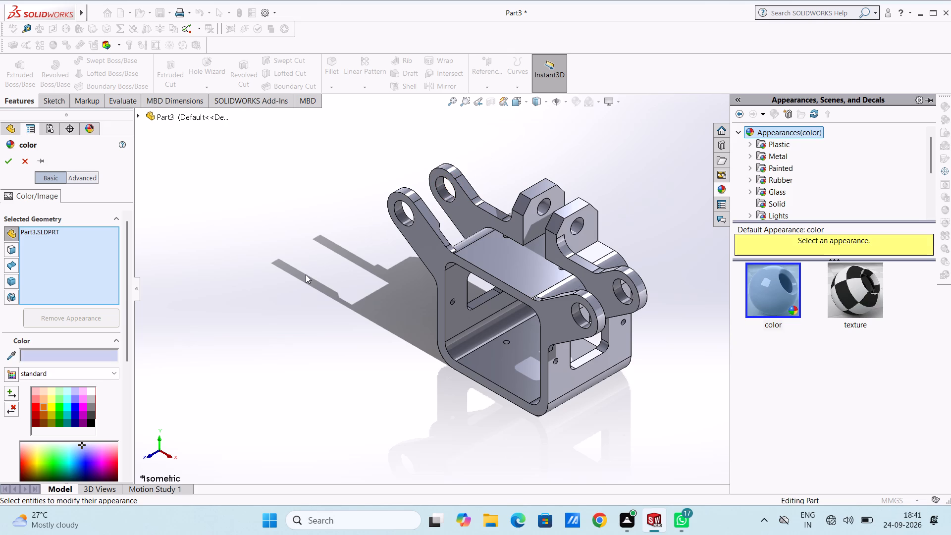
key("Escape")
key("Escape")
Examine the raised rims on the rear arms and the bases of the two lugs from several angles.
middle_click_drag(338, 279, 329, 285)
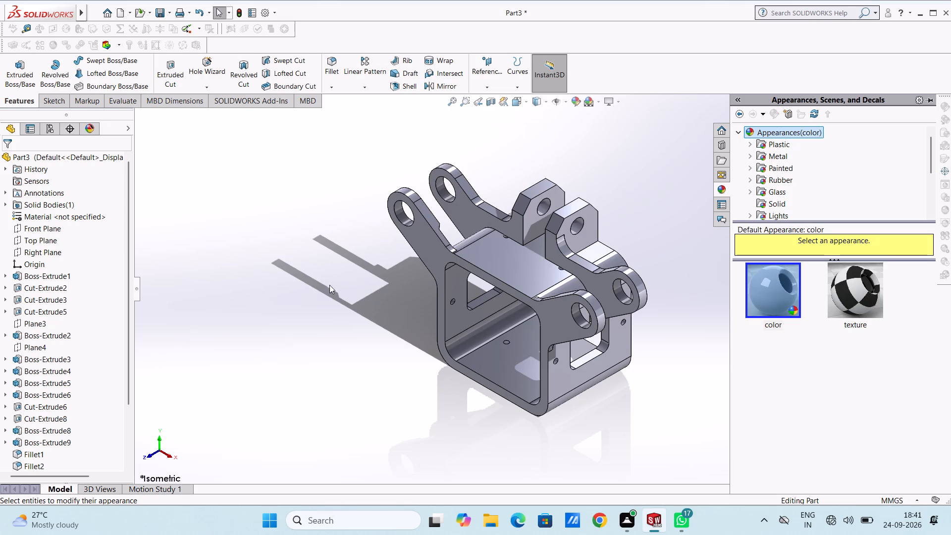
middle_click_drag(329, 285, 301, 311)
middle_click_drag(617, 248, 606, 252)
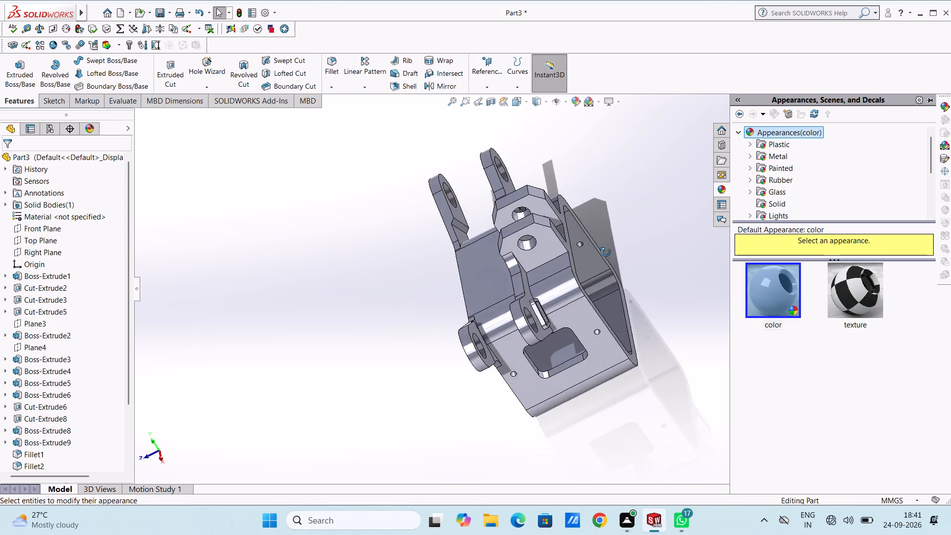
middle_click_drag(606, 252, 592, 255)
scroll(589, 247, "down", 3)
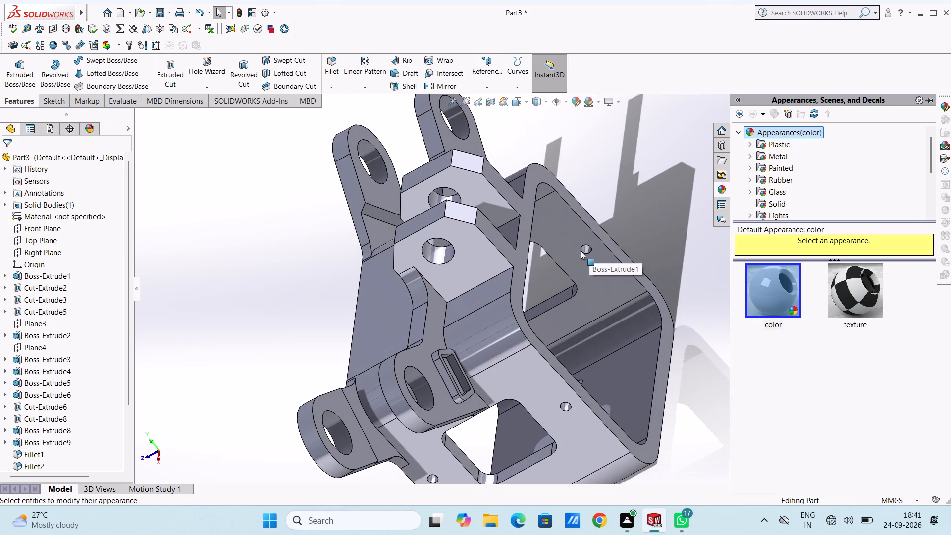
middle_click_drag(487, 362, 475, 324)
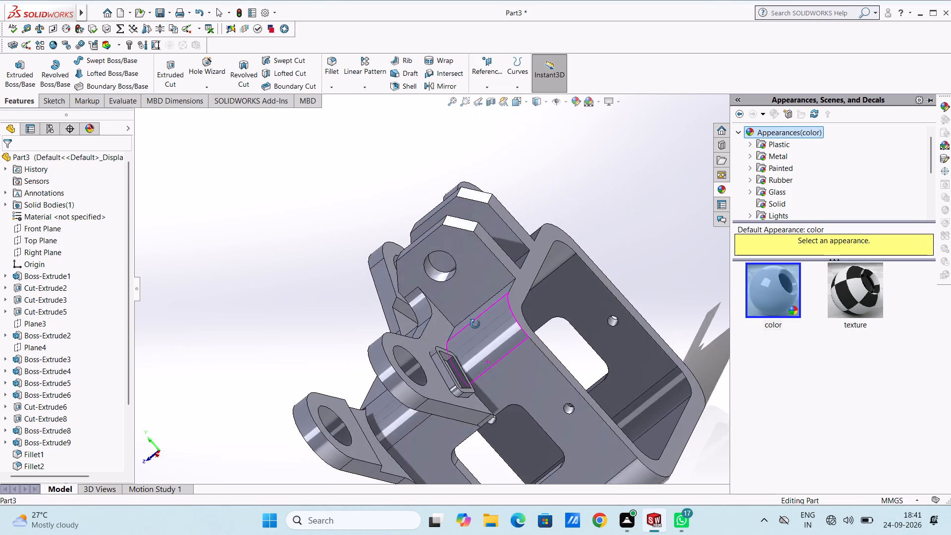
middle_click_drag(475, 324, 441, 350)
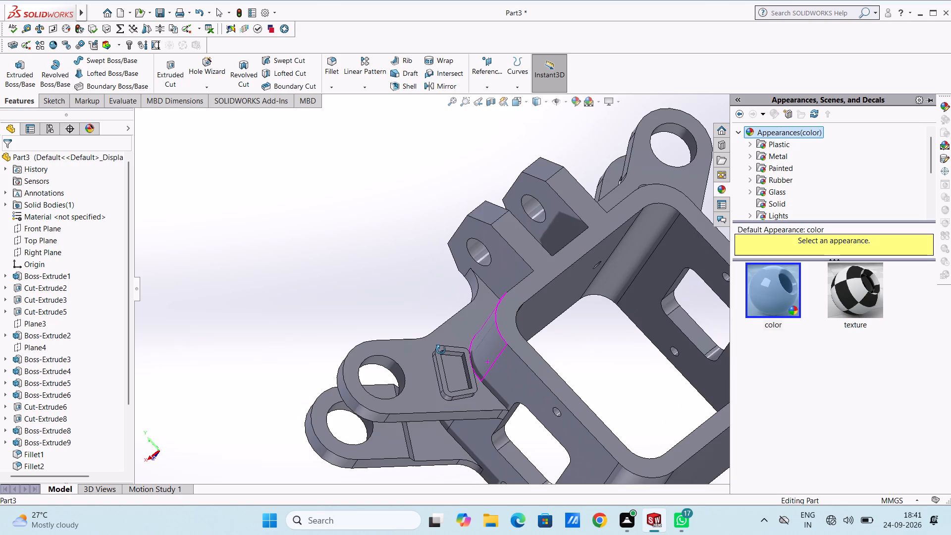
middle_click_drag(441, 350, 488, 321)
scroll(487, 352, "up", 3)
middle_click_drag(513, 285, 502, 288)
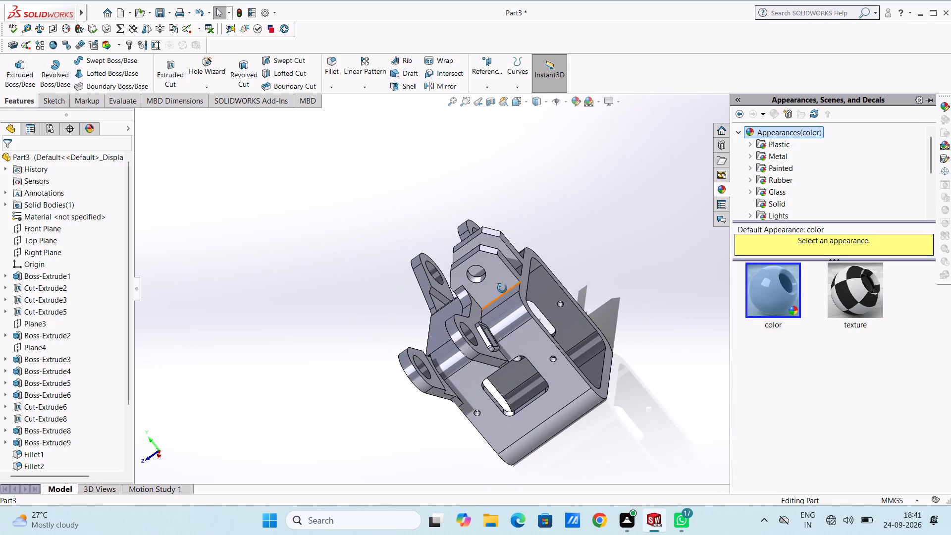
middle_click_drag(502, 288, 489, 322)
Fillet the four edges where both sides of the two lugs meet the frame with a 5 mm radius.
scroll(503, 272, "down", 5)
left_click(334, 62)
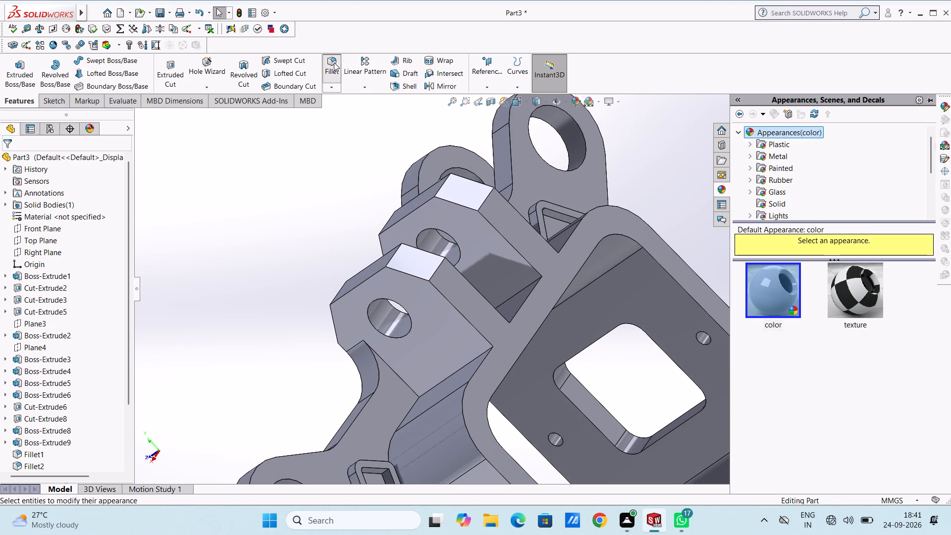
middle_click_drag(463, 254, 470, 332)
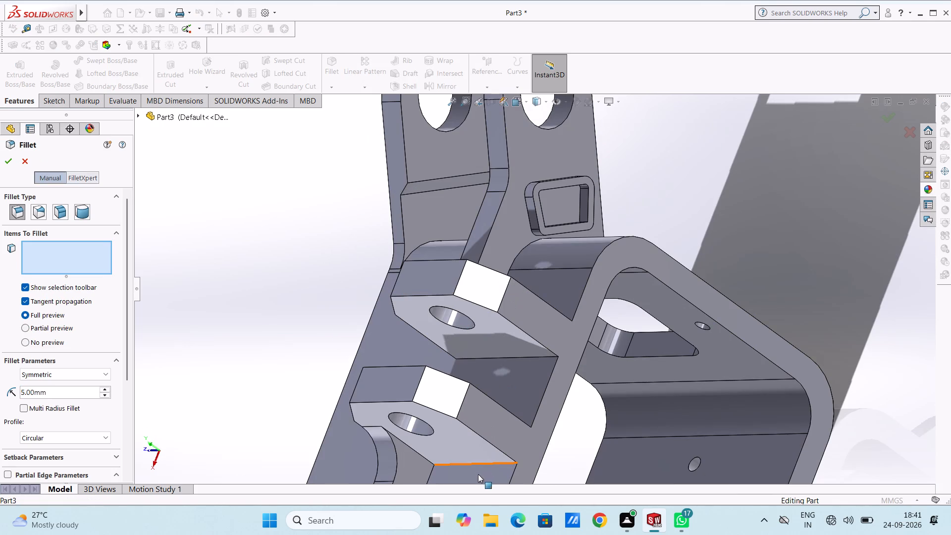
left_click(495, 465)
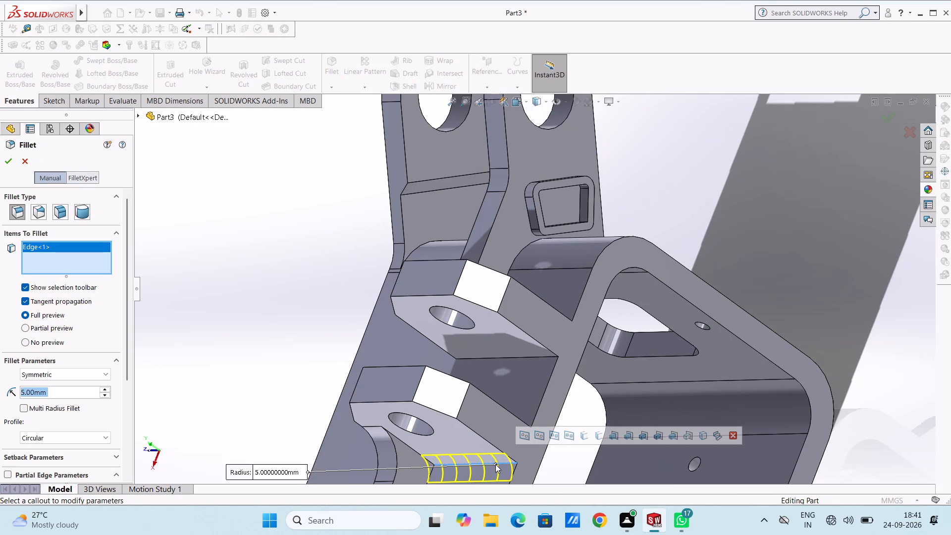
left_click(535, 357)
middle_click_drag(533, 380, 522, 426)
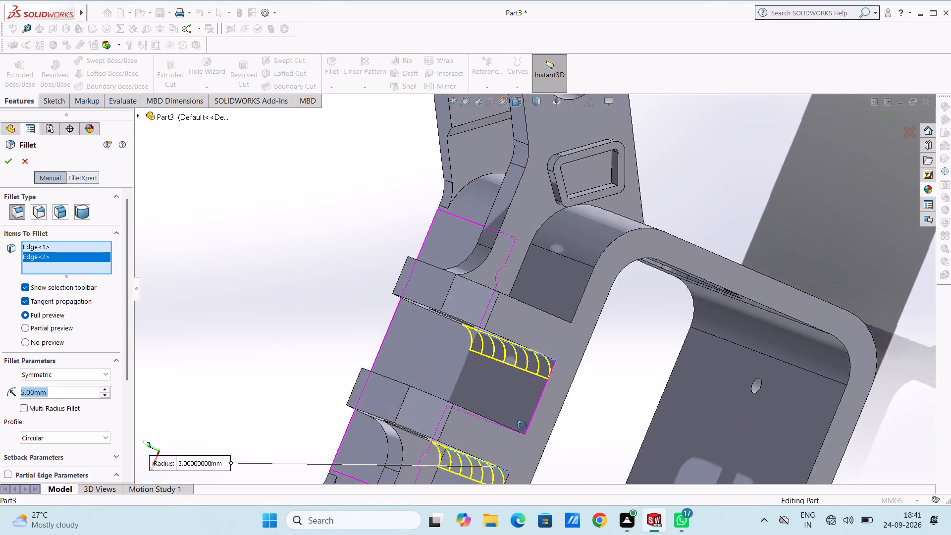
middle_click_drag(522, 426, 522, 460)
left_click(516, 430)
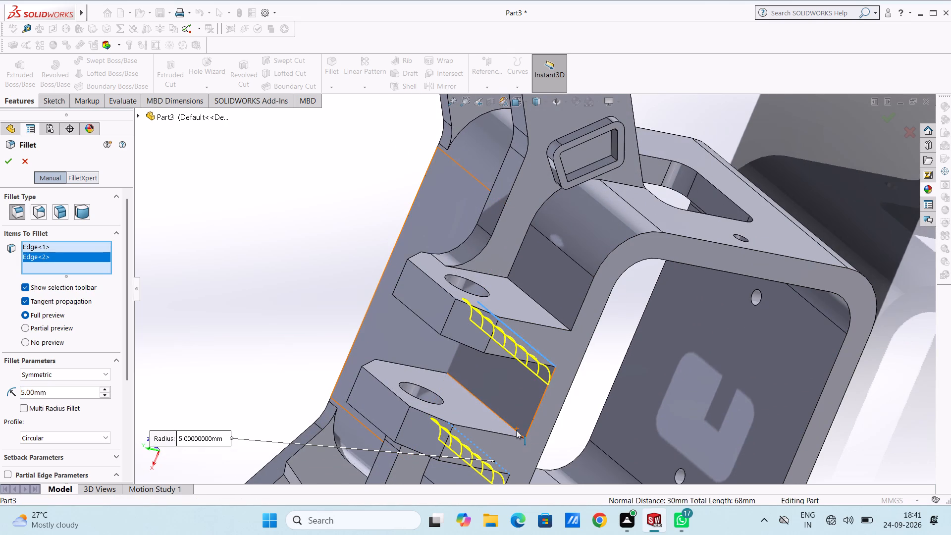
left_click(561, 323)
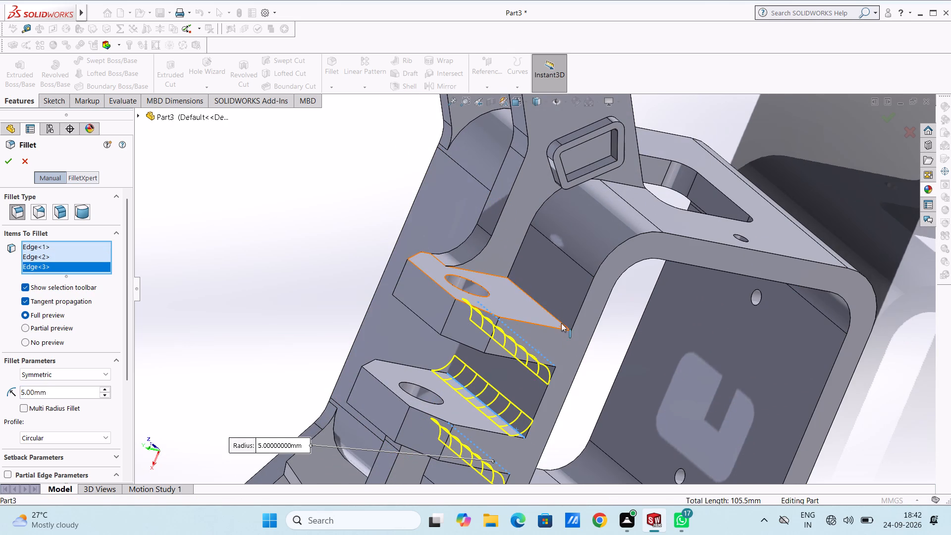
scroll(560, 330, "up", 5)
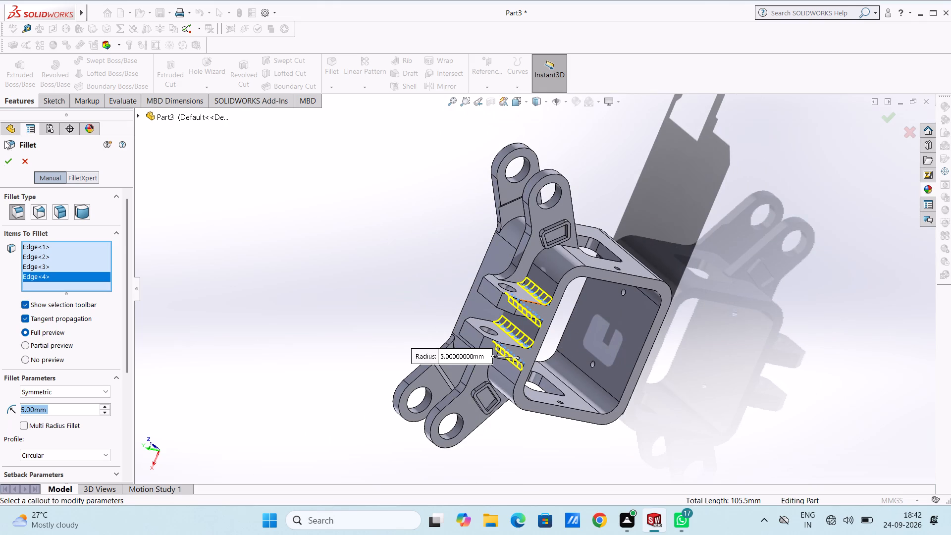
left_click(7, 160)
left_click(320, 265)
Examine the filleted lug bases and the junctions between the arms and the frame from several angles.
middle_click_drag(284, 313, 308, 231)
middle_click_drag(301, 349, 246, 350)
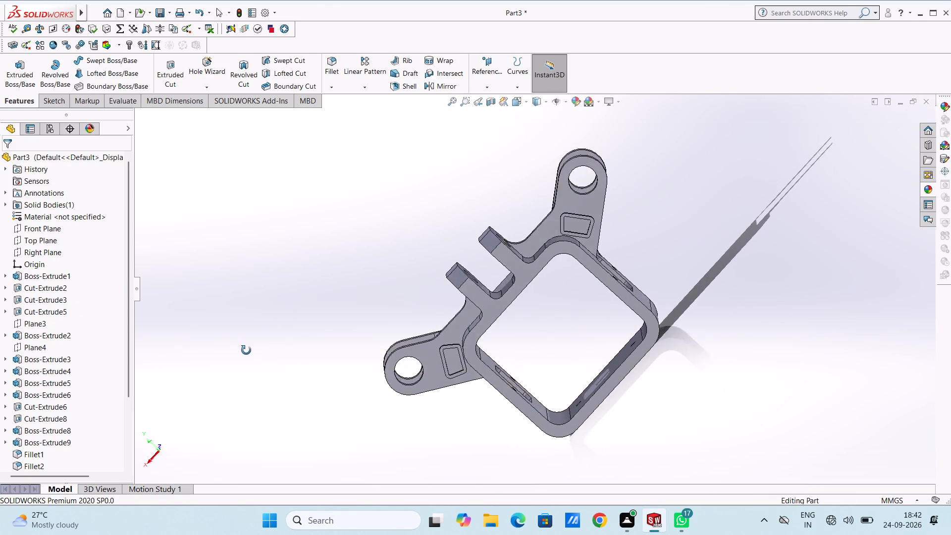
middle_click_drag(246, 350, 358, 475)
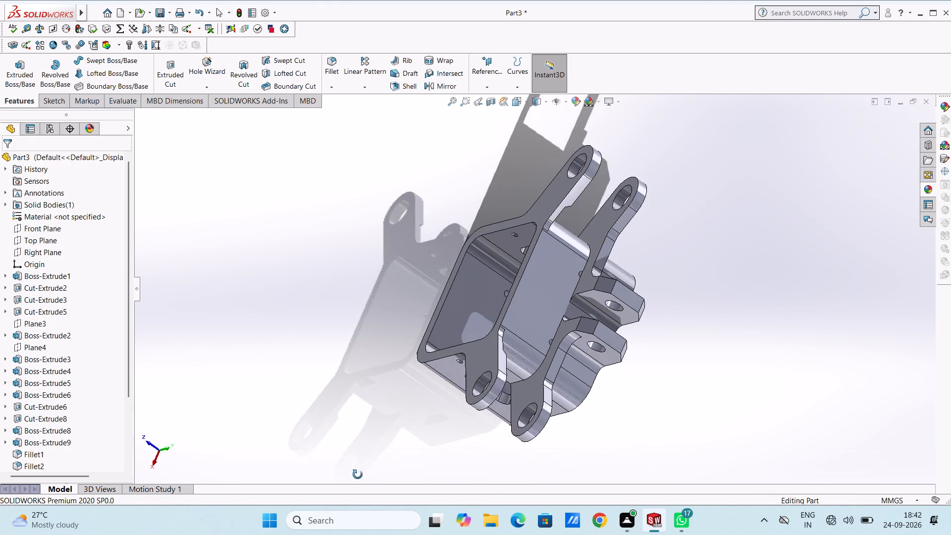
middle_click_drag(358, 475, 351, 433)
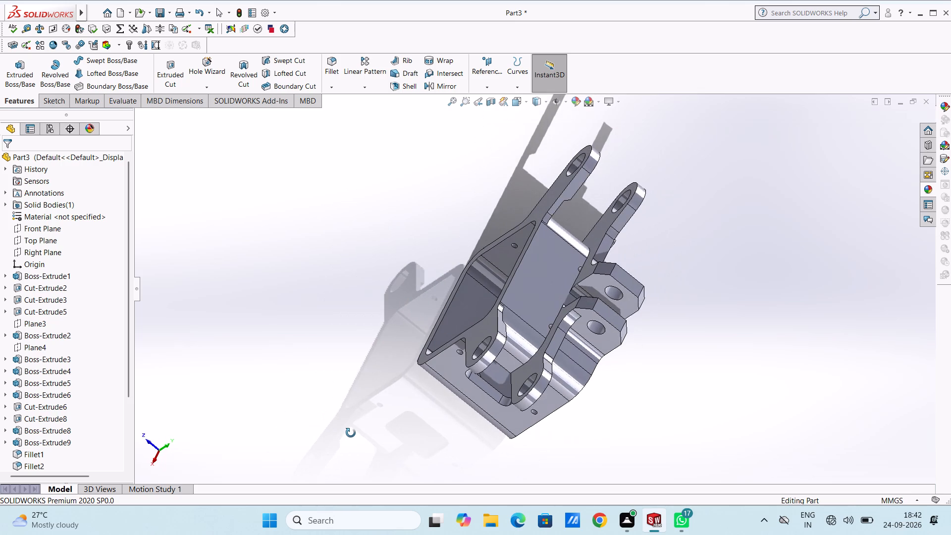
middle_click_drag(351, 433, 351, 433)
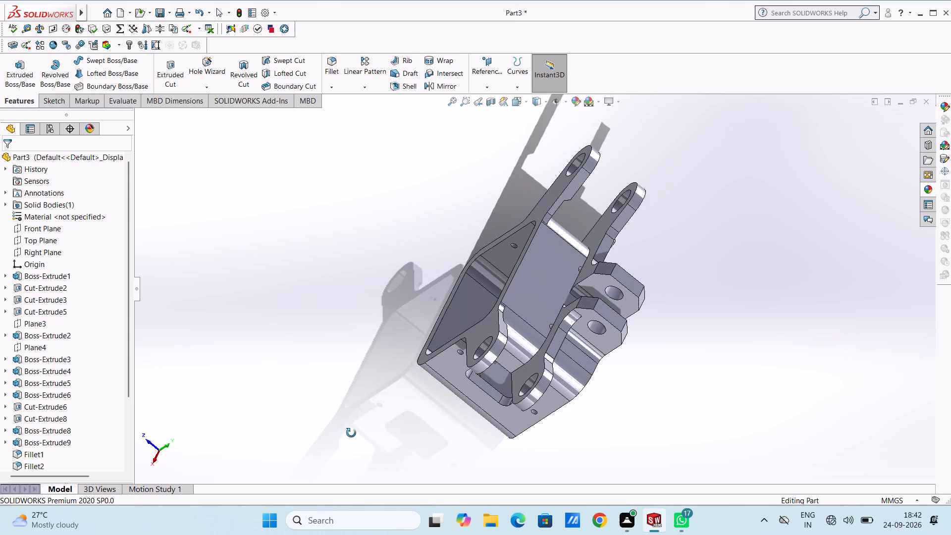
middle_click_drag(351, 433, 317, 436)
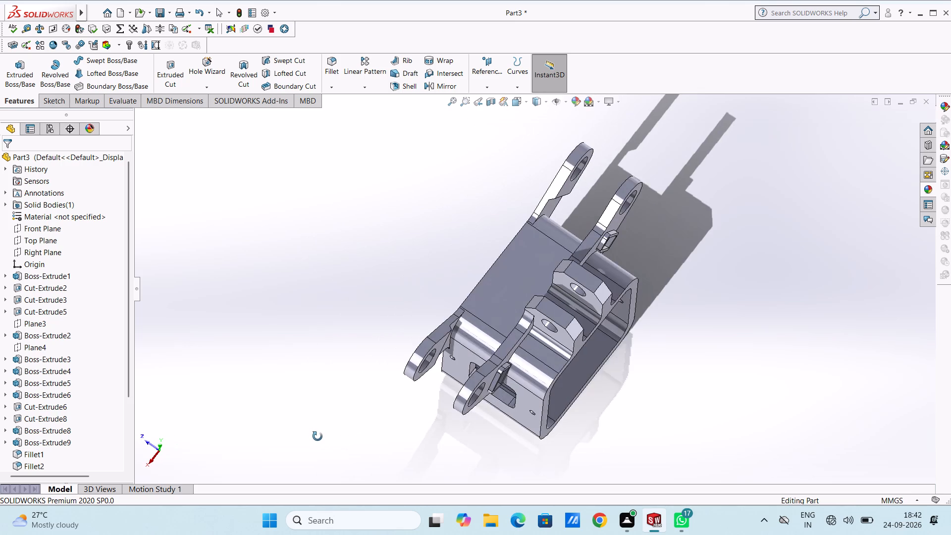
middle_click_drag(317, 436, 303, 413)
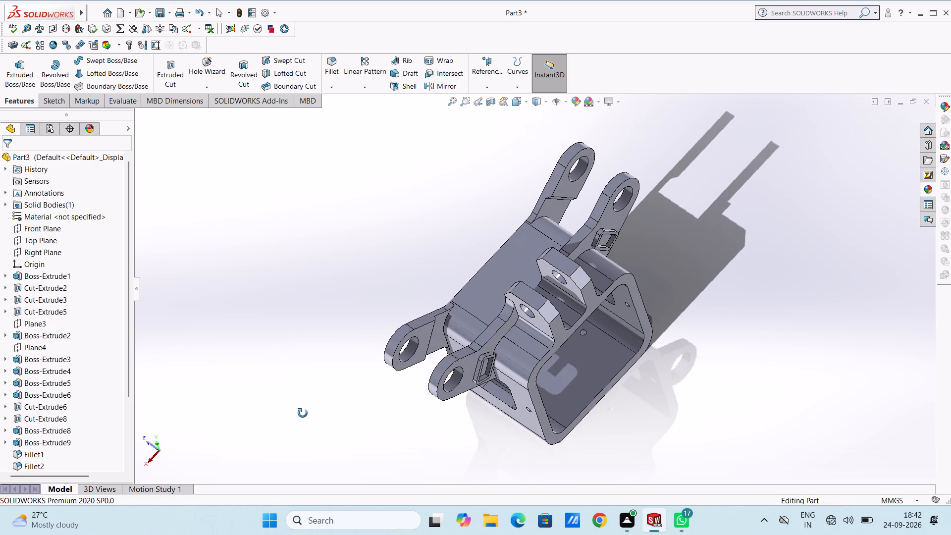
middle_click_drag(303, 413, 304, 414)
middle_click_drag(306, 416, 313, 421)
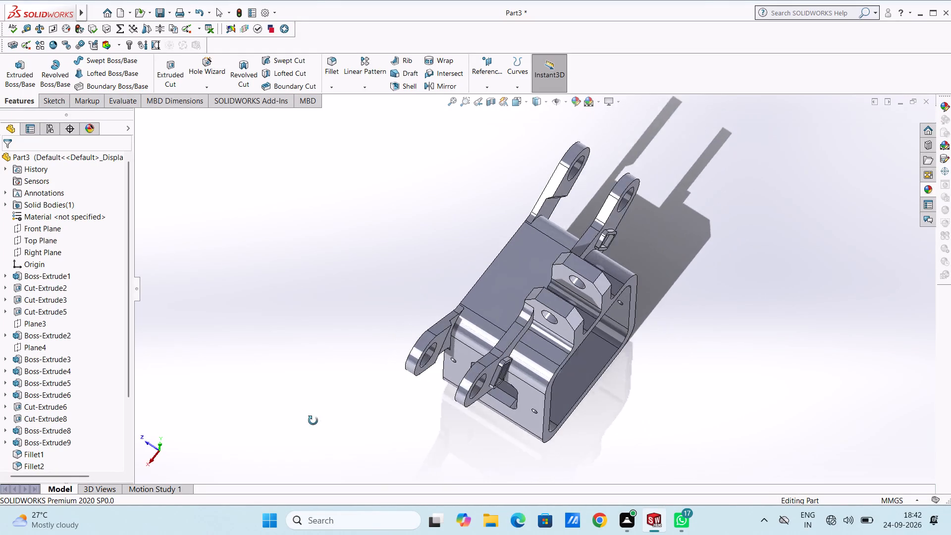
middle_click_drag(313, 421, 301, 400)
Fillet the two curved edge chains where the rimmed rear arms meet the frame and lugs with a 1 mm radius.
scroll(375, 395, "up", 1)
scroll(524, 368, "down", 3)
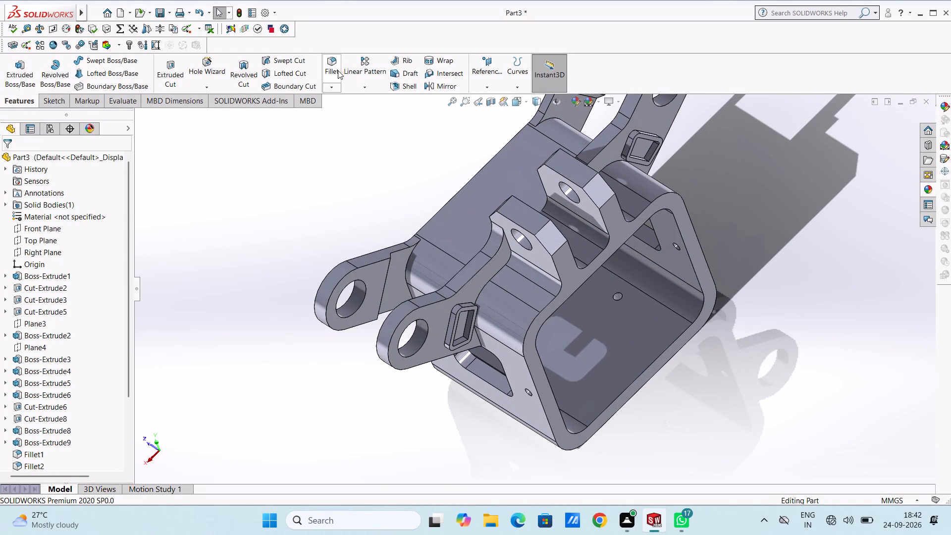
left_click(335, 66)
left_click(502, 267)
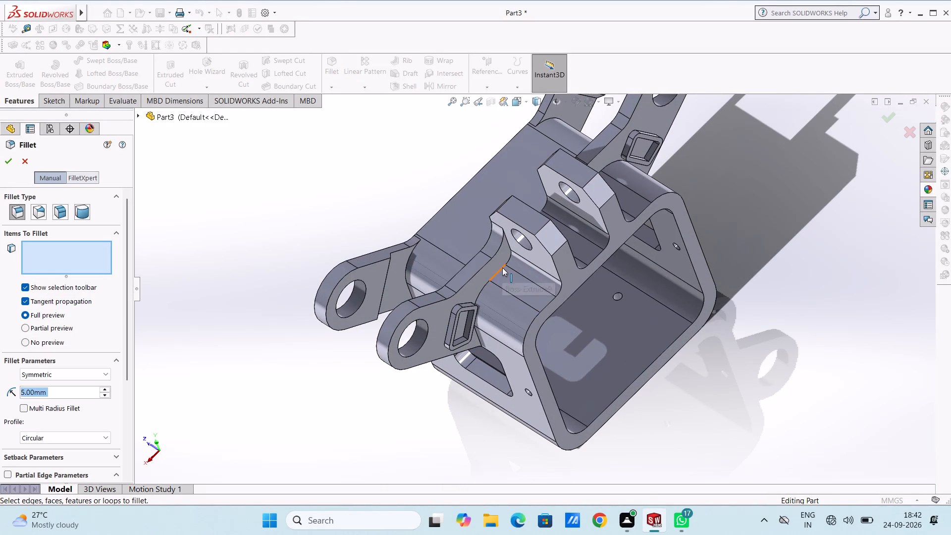
left_click(609, 165)
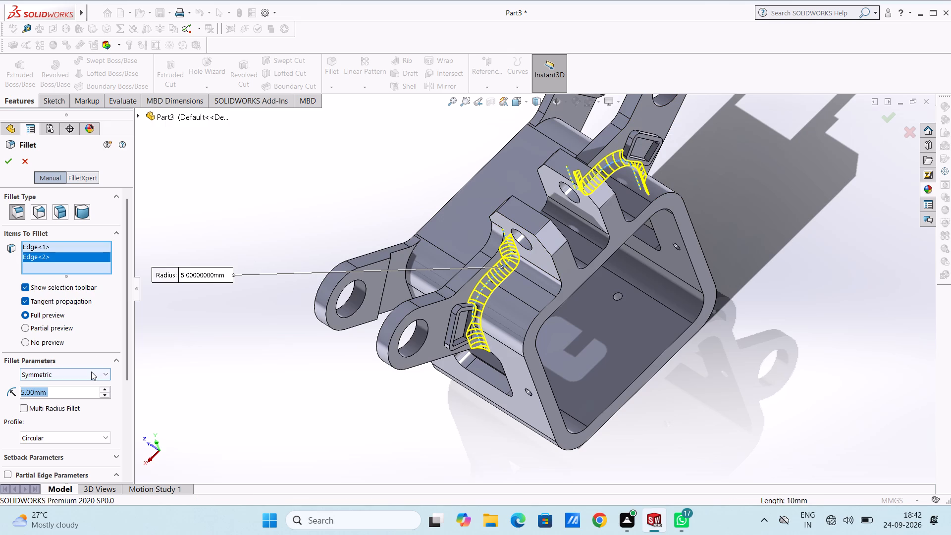
key("1")
key("Return")
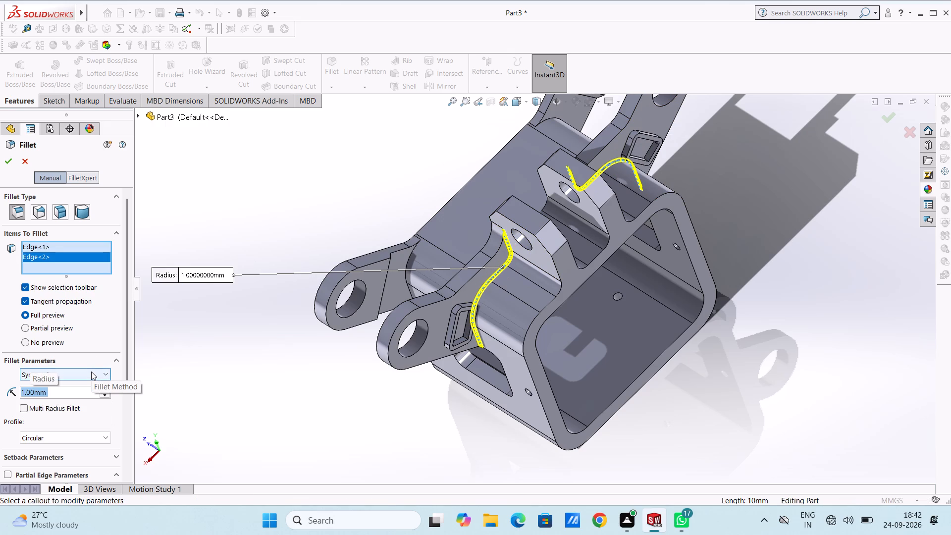
key("2")
key("Return")
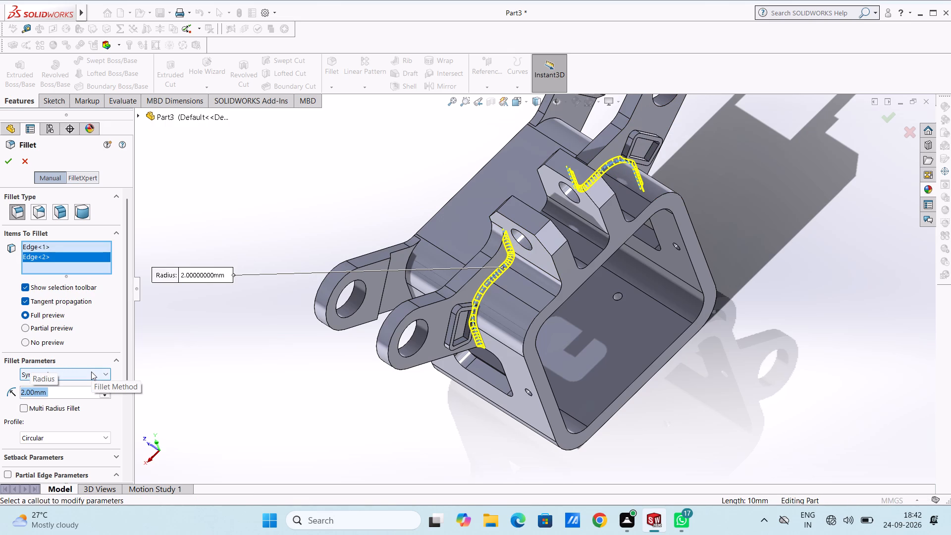
key("1")
key("Return")
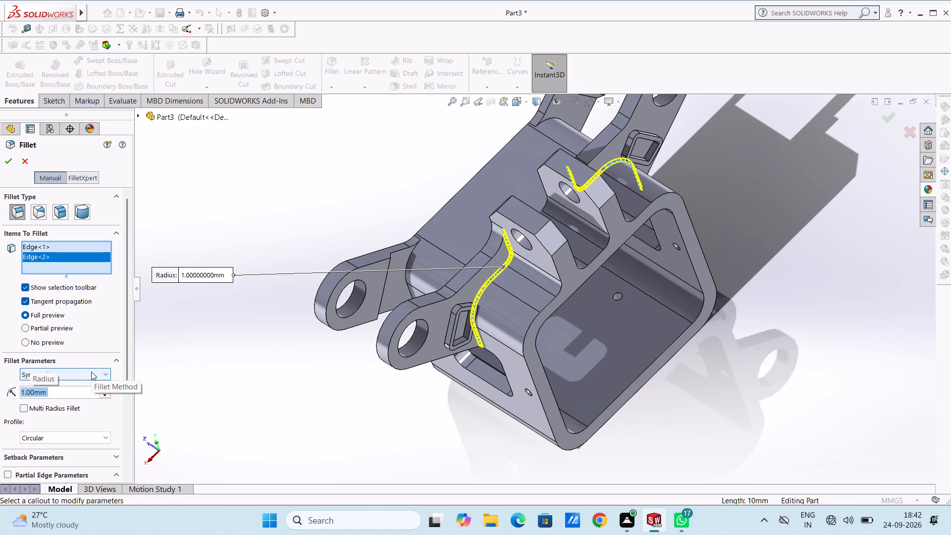
left_click(6, 160)
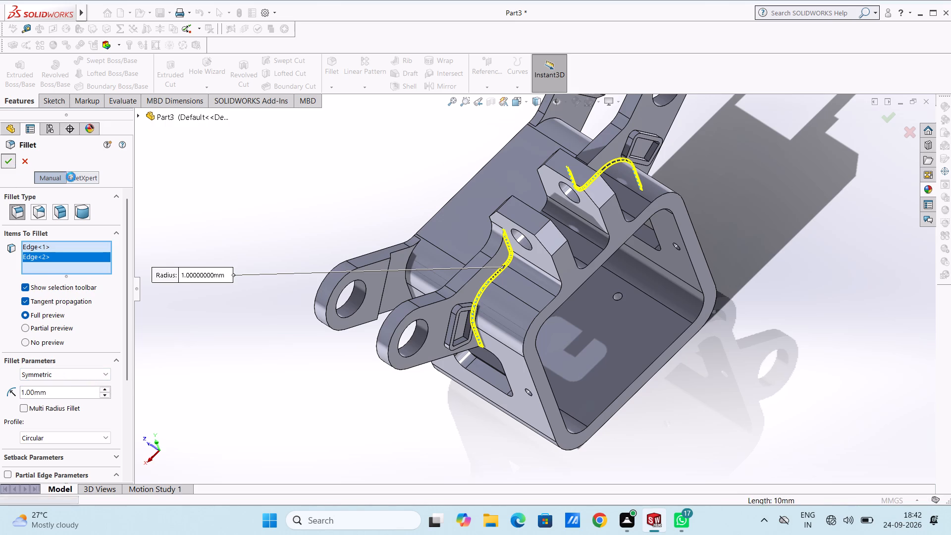
left_click(285, 197)
Show the bracket in isometric view and color the whole part light blue-violet using the standard swatches.
middle_click_drag(215, 264, 198, 252)
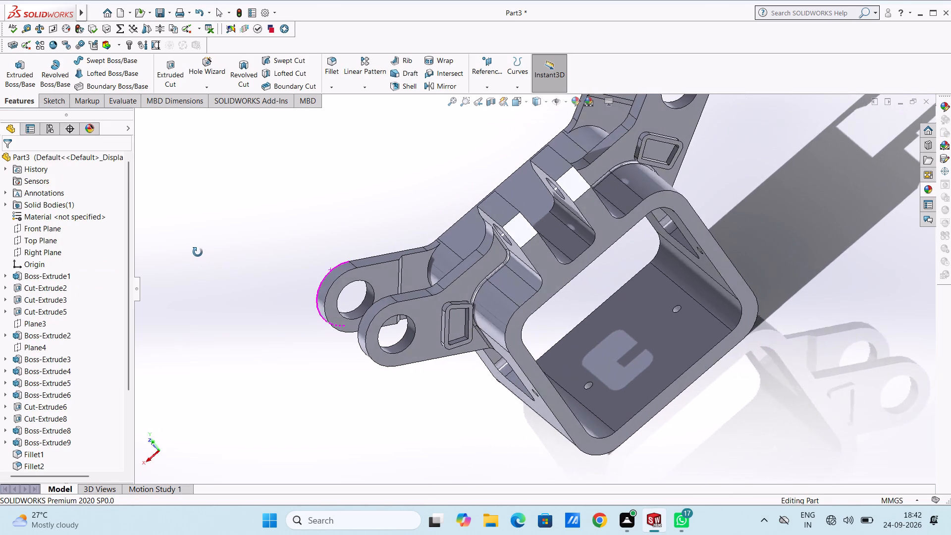
middle_click_drag(198, 252, 232, 250)
middle_click(223, 249)
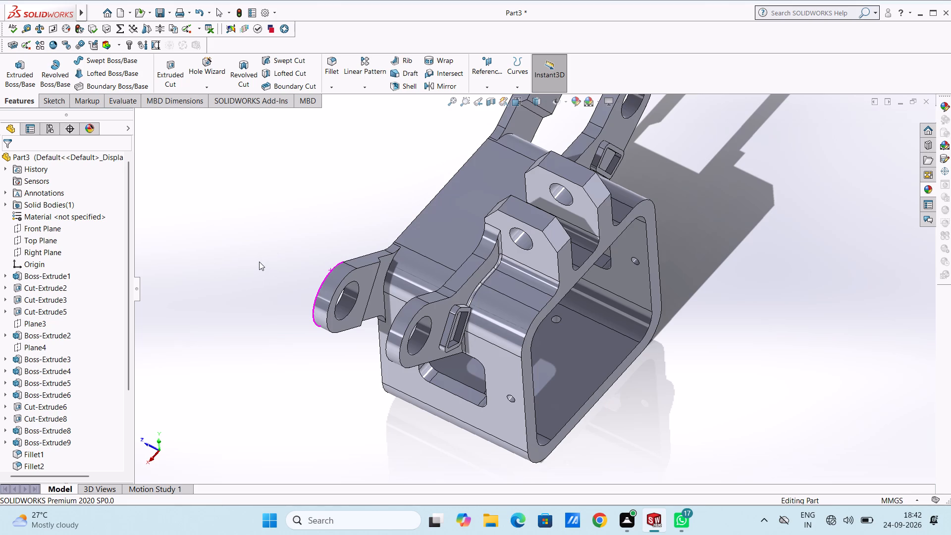
key("Escape")
key("Escape")
key("ctrl+7")
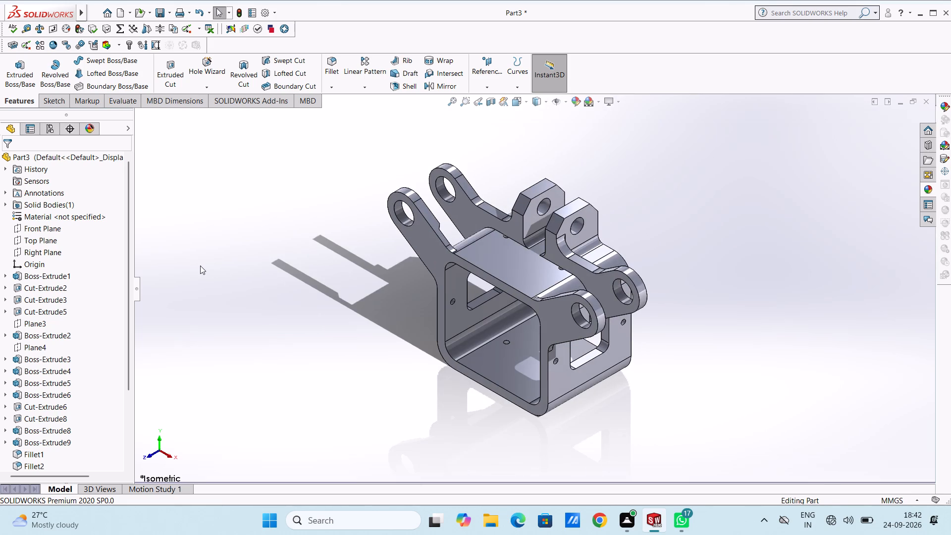
left_click(575, 103)
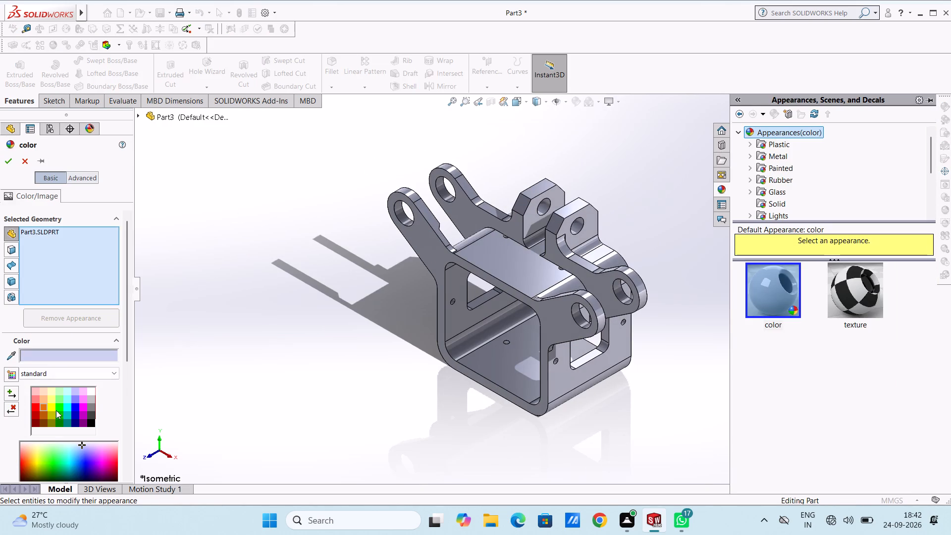
left_click(73, 413)
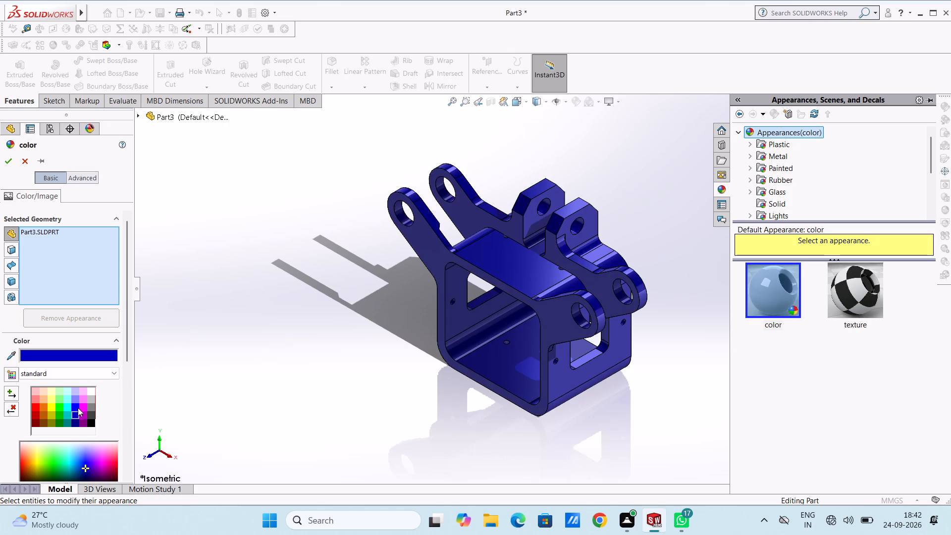
left_click(75, 402)
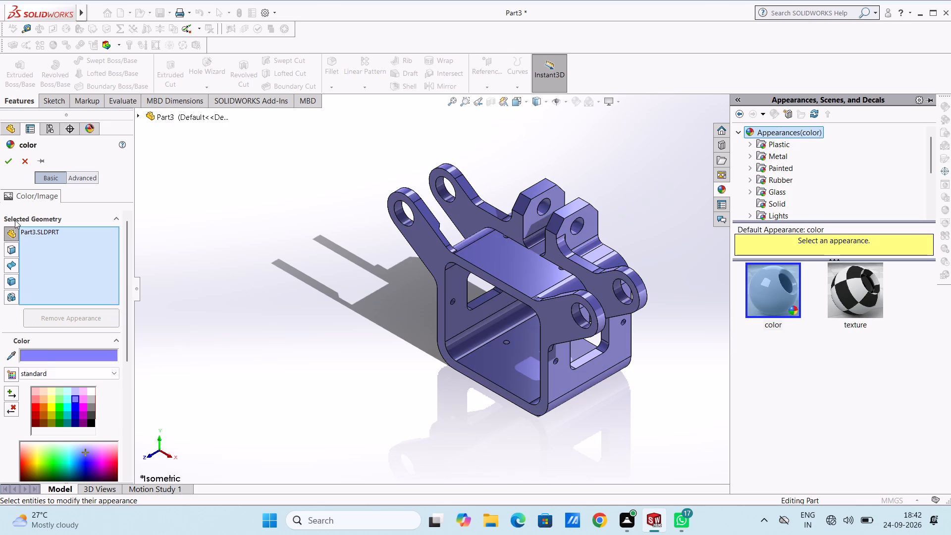
left_click(8, 160)
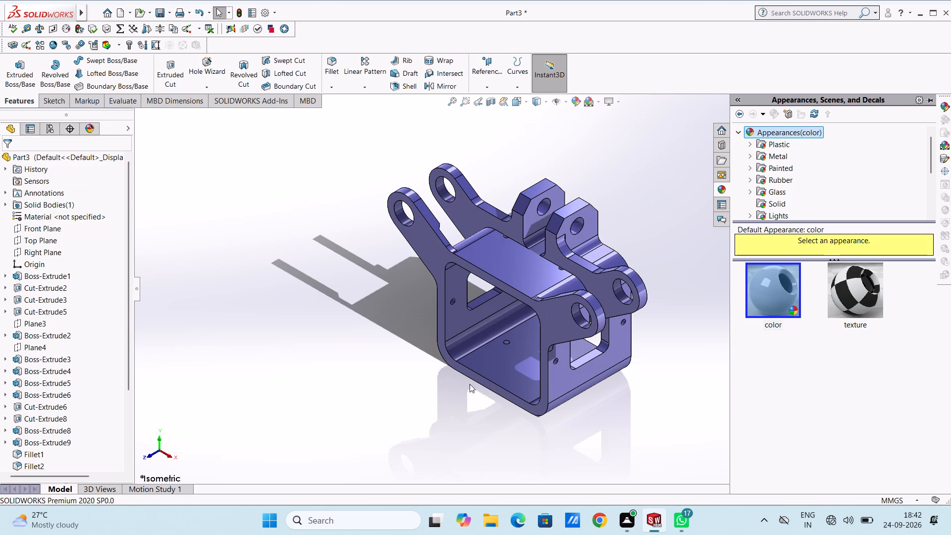
Apply the chromium plate metal appearance to the bore faces of the front arm's hole and the rear arm's hole behind it.
scroll(602, 246, "down", 4)
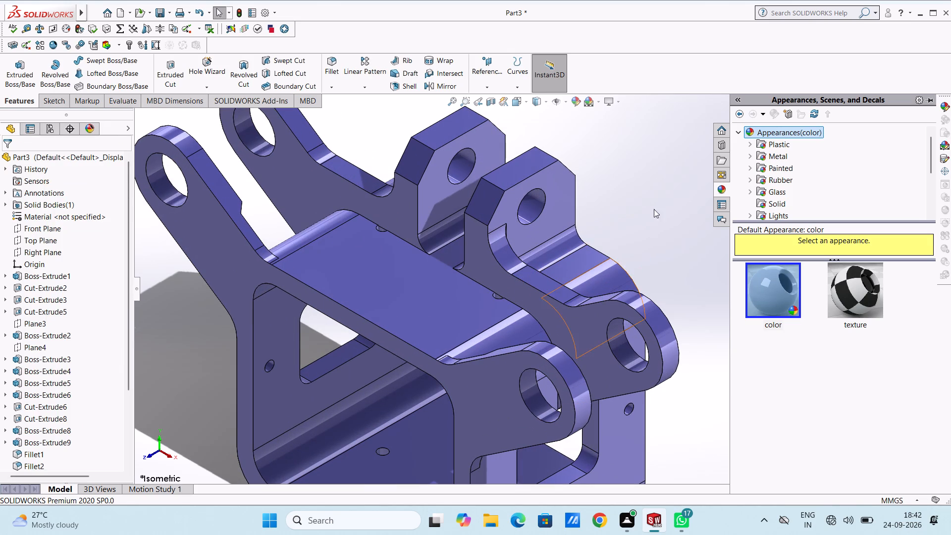
left_click(776, 156)
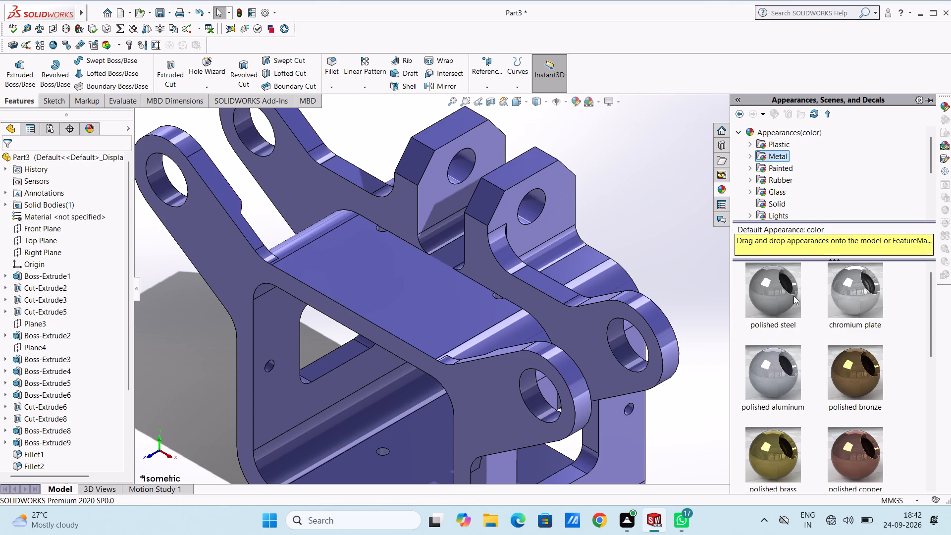
left_click_drag(855, 284, 542, 411)
left_click(530, 413)
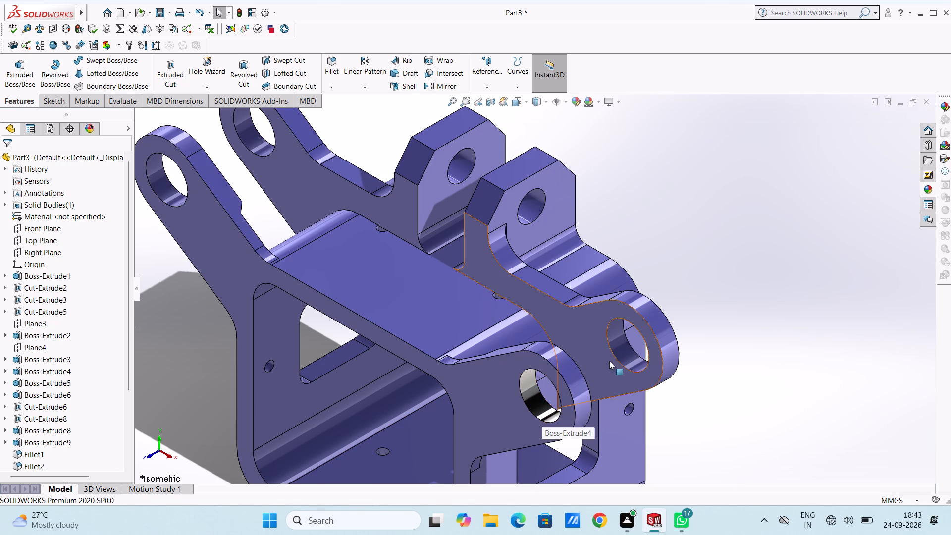
scroll(611, 361, "down", 3)
left_click(928, 187)
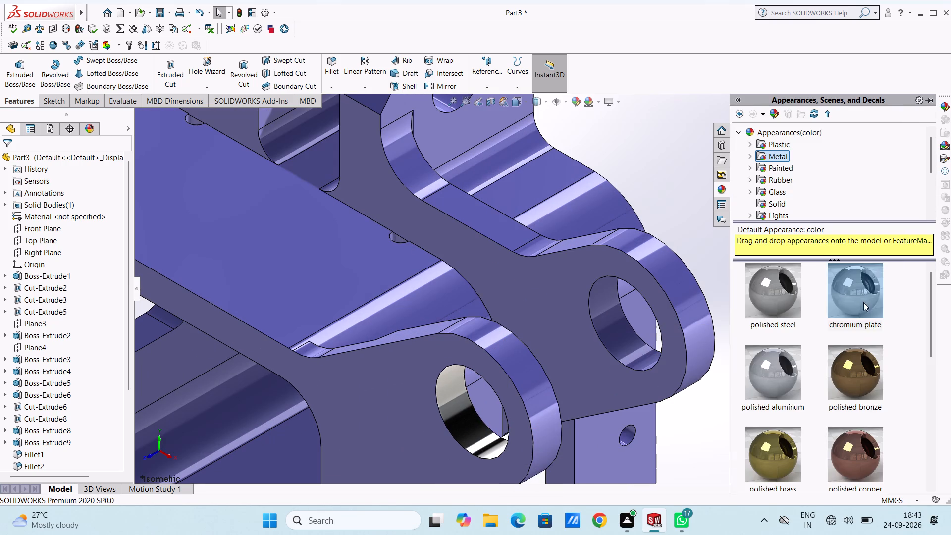
left_click_drag(862, 294, 626, 317)
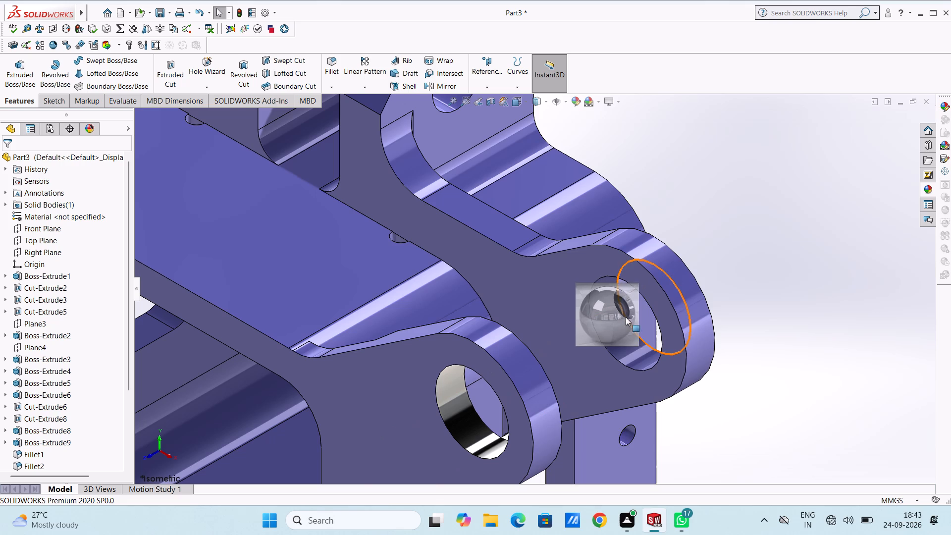
left_click_drag(626, 317, 637, 313)
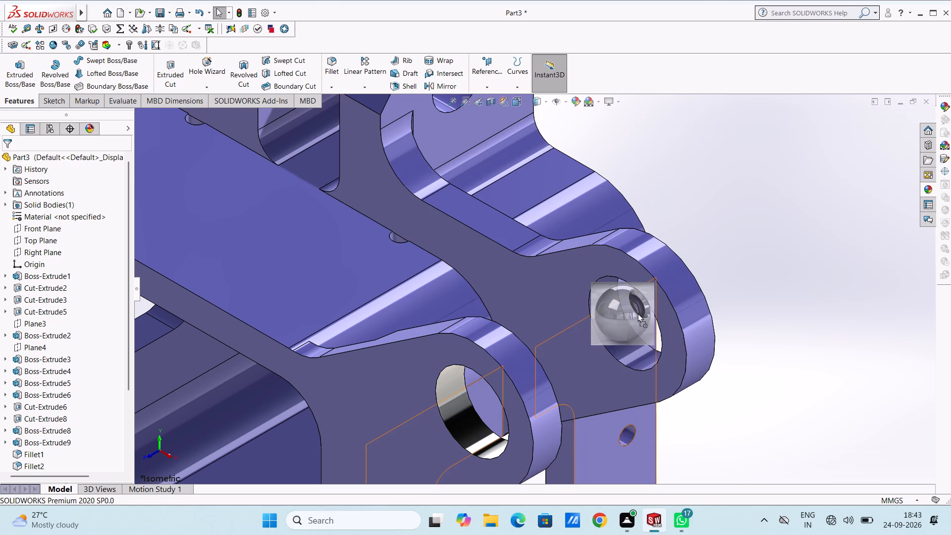
left_click_drag(637, 313, 625, 323)
left_click(625, 323)
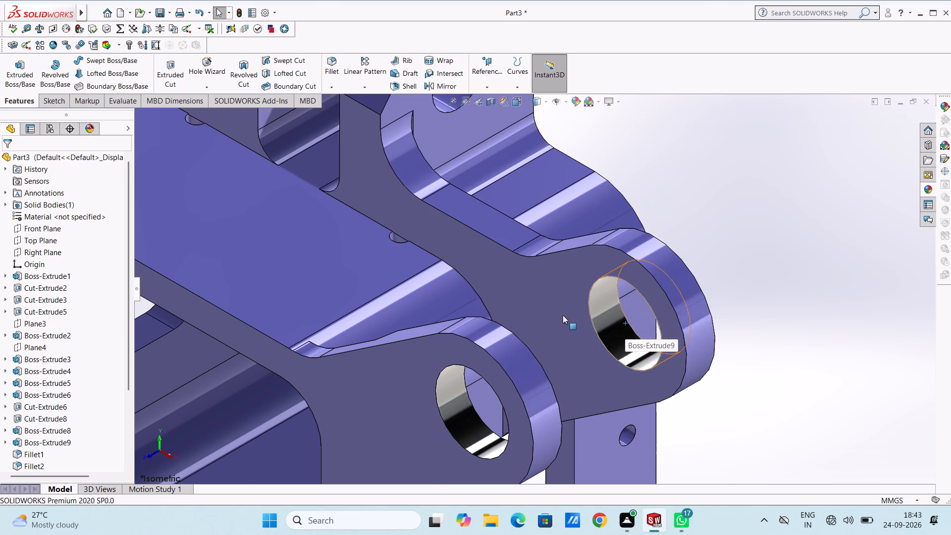
Apply the chromium plate appearance to the hole faces of both upright lugs with chamfered tops.
scroll(562, 315, "up", 4)
scroll(461, 182, "up", 2)
scroll(445, 148, "down", 5)
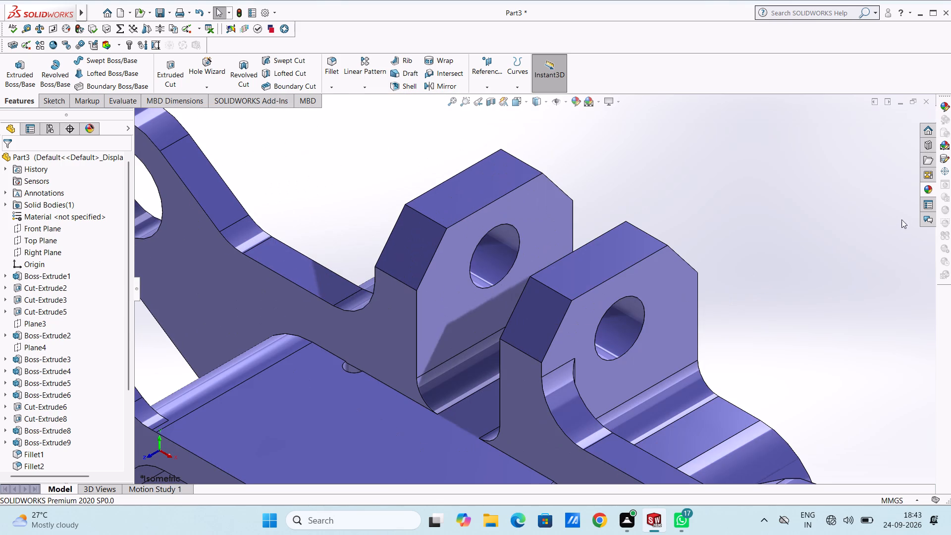
left_click(927, 189)
left_click_drag(860, 288, 620, 326)
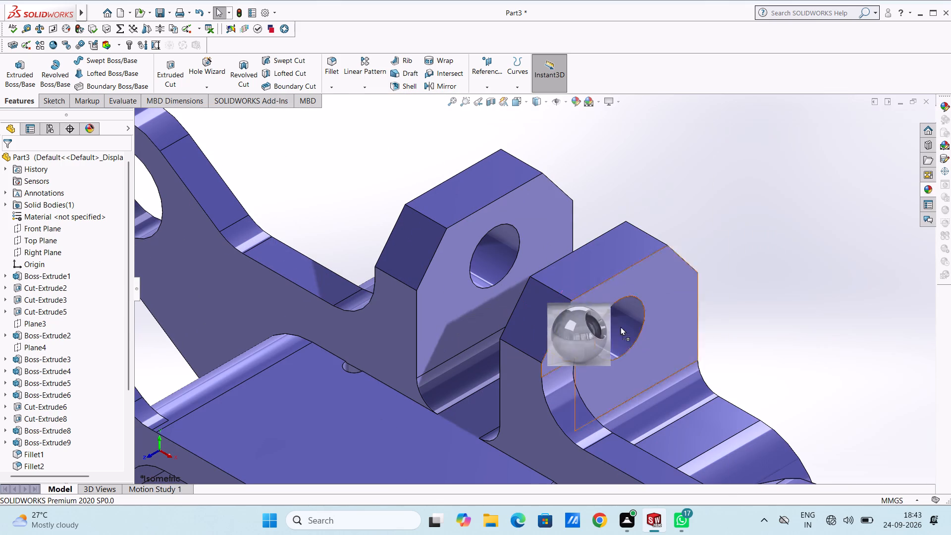
left_click_drag(620, 326, 628, 325)
left_click(625, 325)
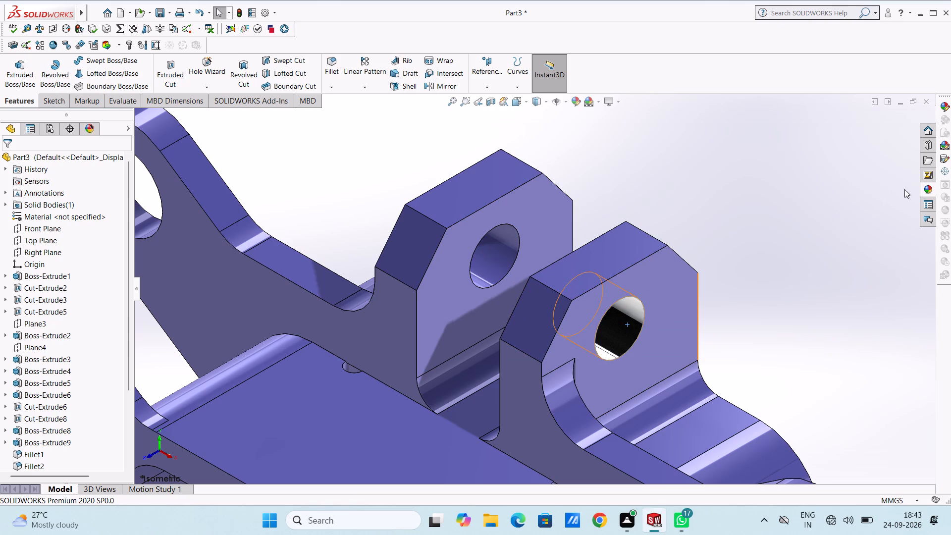
left_click(927, 187)
left_click_drag(859, 281, 484, 240)
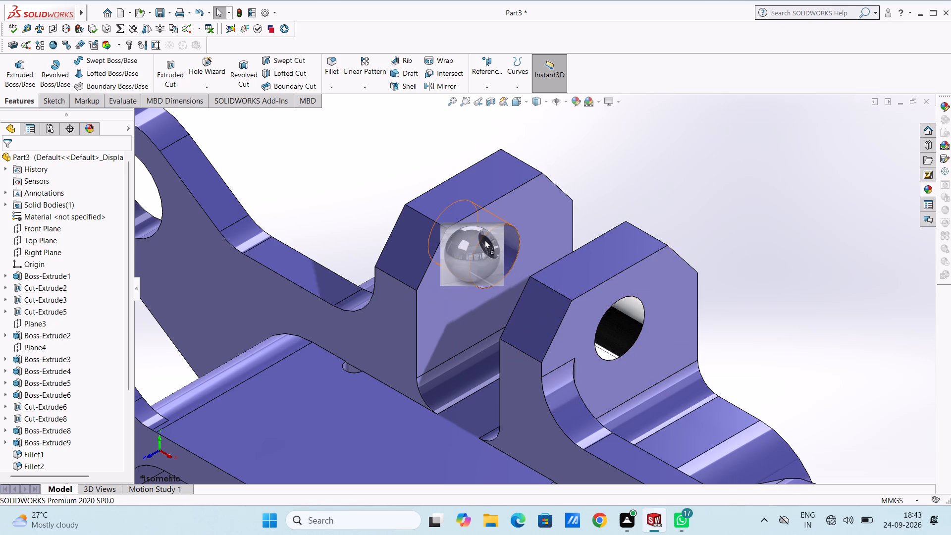
left_click_drag(484, 240, 485, 240)
left_click(485, 240)
Apply the chromium plate appearance to the bore faces of the two long angled arms at the opposite end of the frame.
scroll(408, 296, "up", 4)
scroll(269, 297, "down", 5)
scroll(435, 174, "up", 3)
scroll(453, 194, "down", 2)
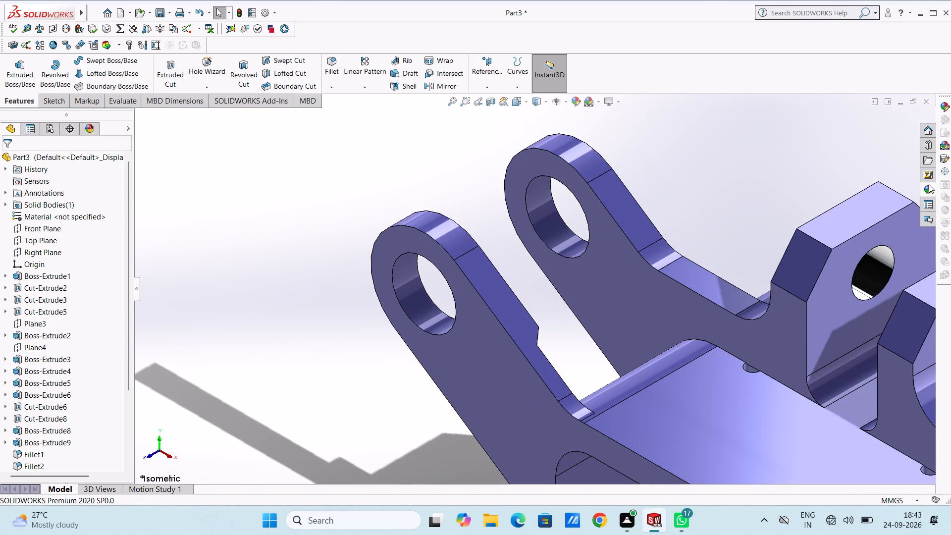
left_click(929, 188)
left_click_drag(861, 286, 402, 290)
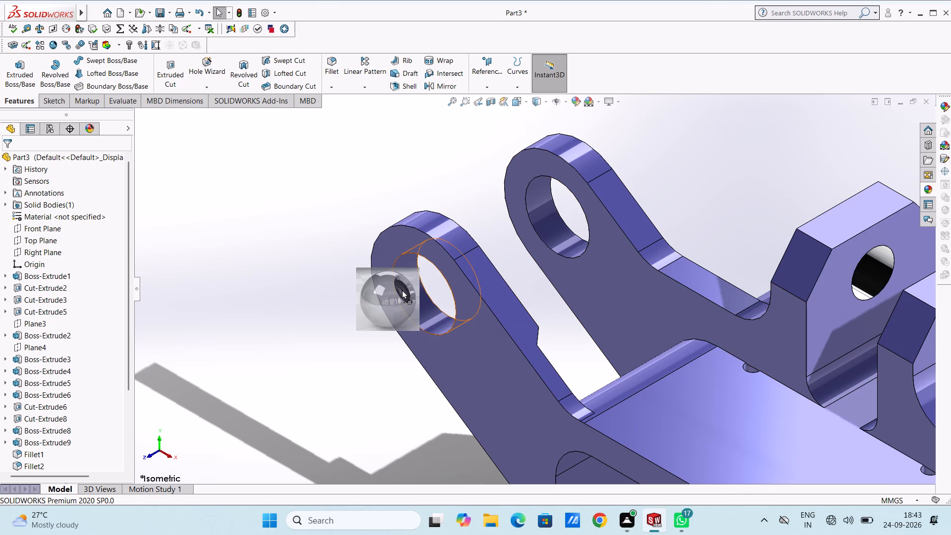
left_click_drag(402, 290, 403, 290)
left_click(402, 291)
scroll(537, 211, "down", 2)
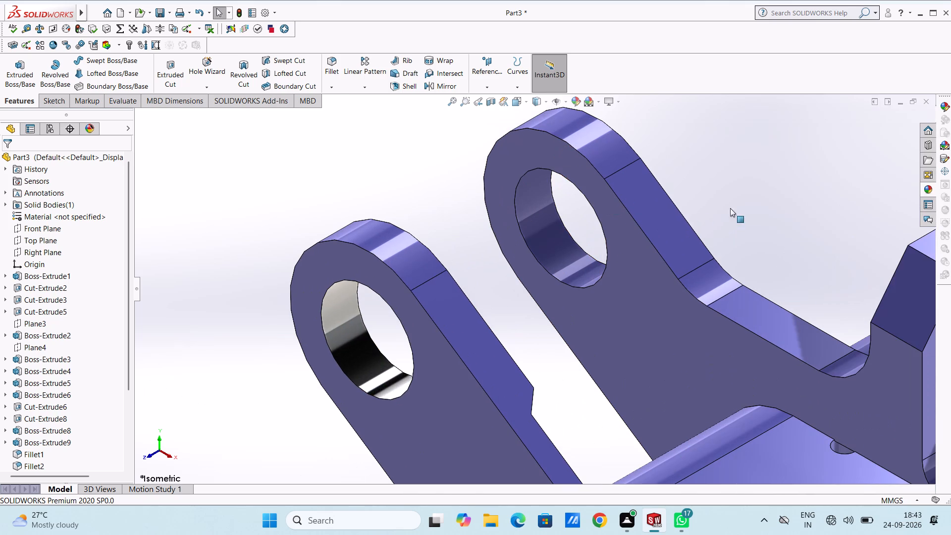
left_click(931, 186)
left_click_drag(871, 288, 791, 282)
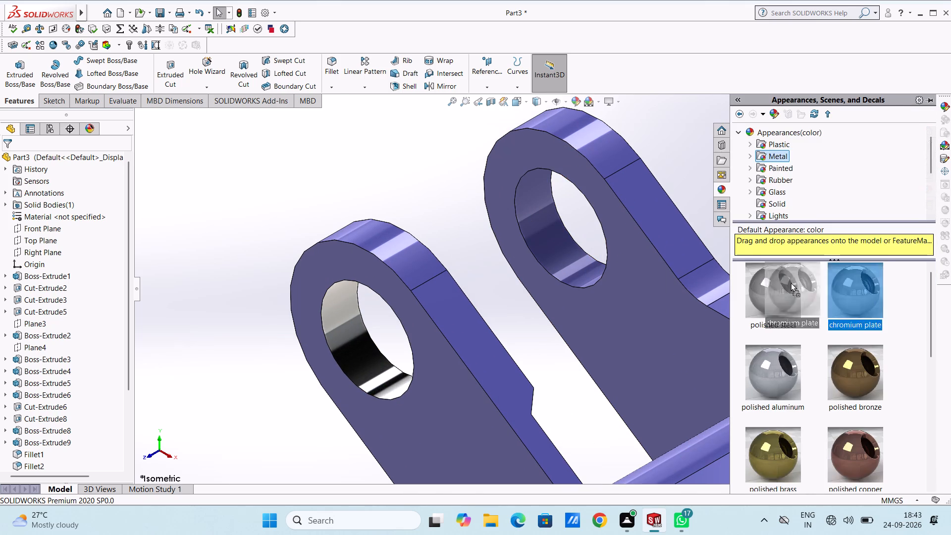
left_click_drag(791, 282, 582, 227)
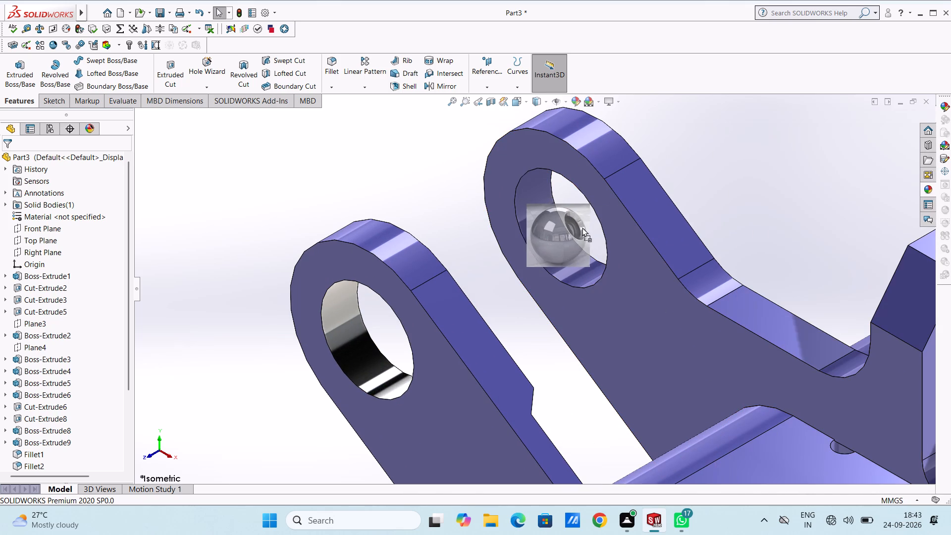
left_click_drag(582, 227, 549, 215)
left_click(548, 216)
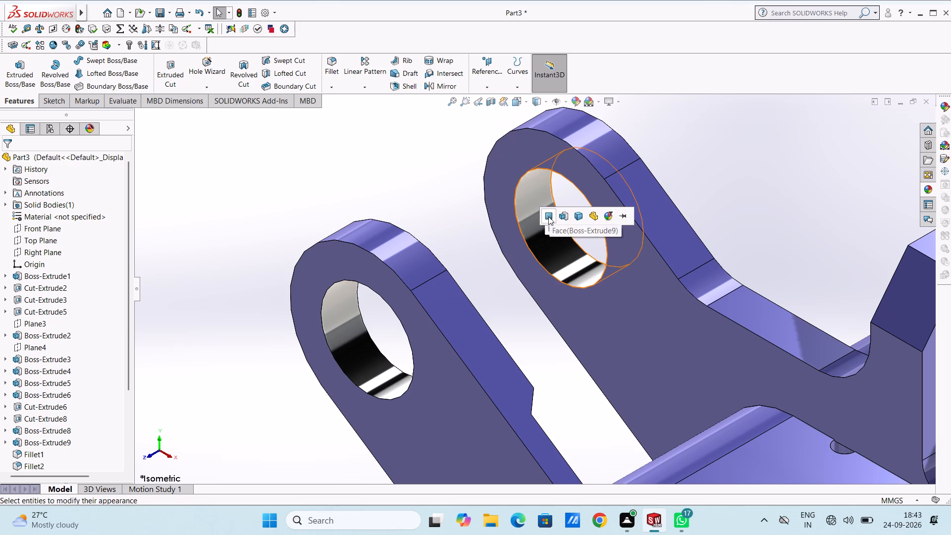
Apply the chromium plate appearance to the whole Cut-Extrude3 feature, the small holes in the frame's side walls.
scroll(550, 231, "up", 13)
scroll(575, 305, "up", 3)
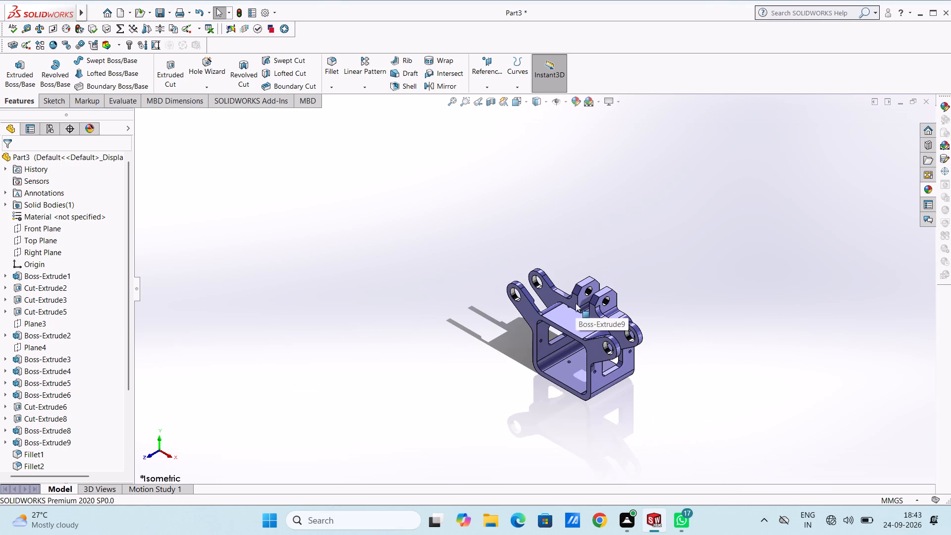
scroll(567, 393, "down", 3)
scroll(540, 222, "down", 4)
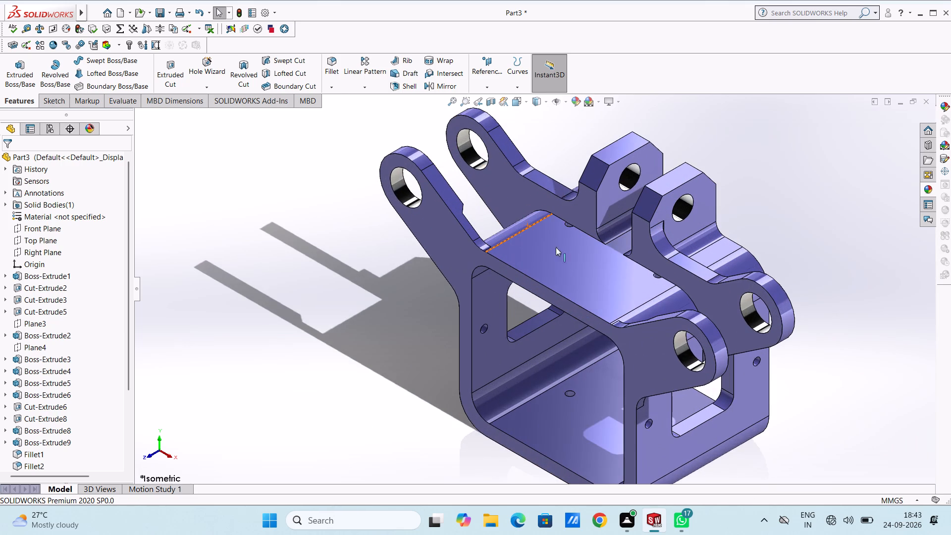
scroll(525, 300, "down", 3)
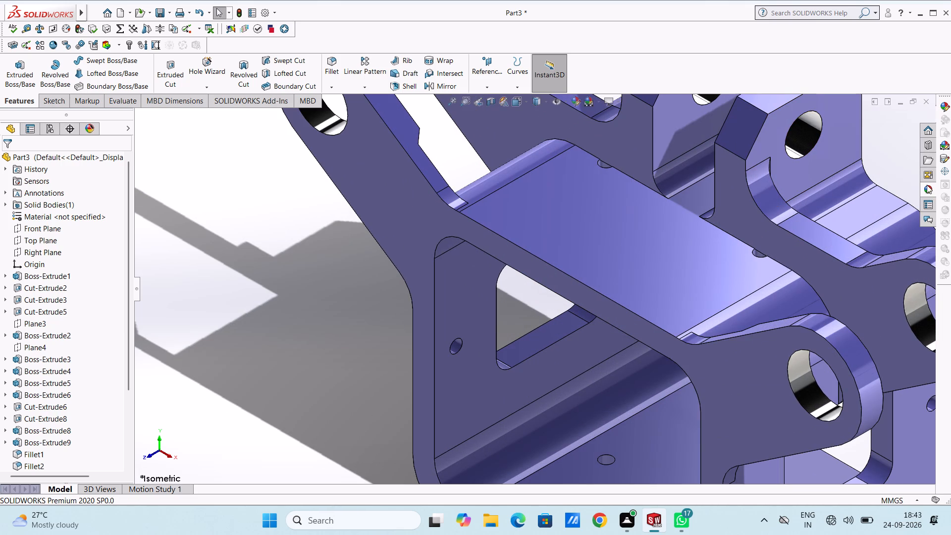
left_click(927, 185)
left_click_drag(865, 290, 462, 344)
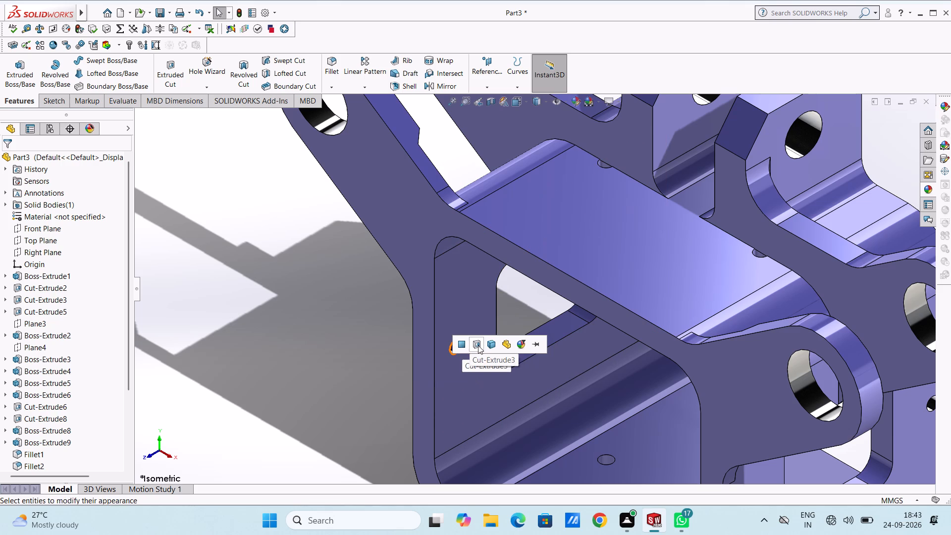
left_click(477, 345)
scroll(522, 384, "up", 4)
scroll(581, 363, "down", 4)
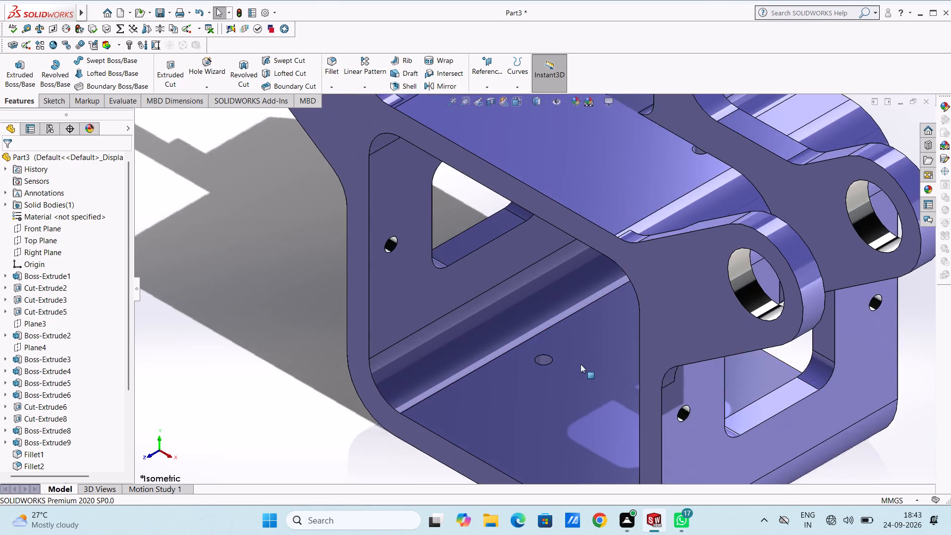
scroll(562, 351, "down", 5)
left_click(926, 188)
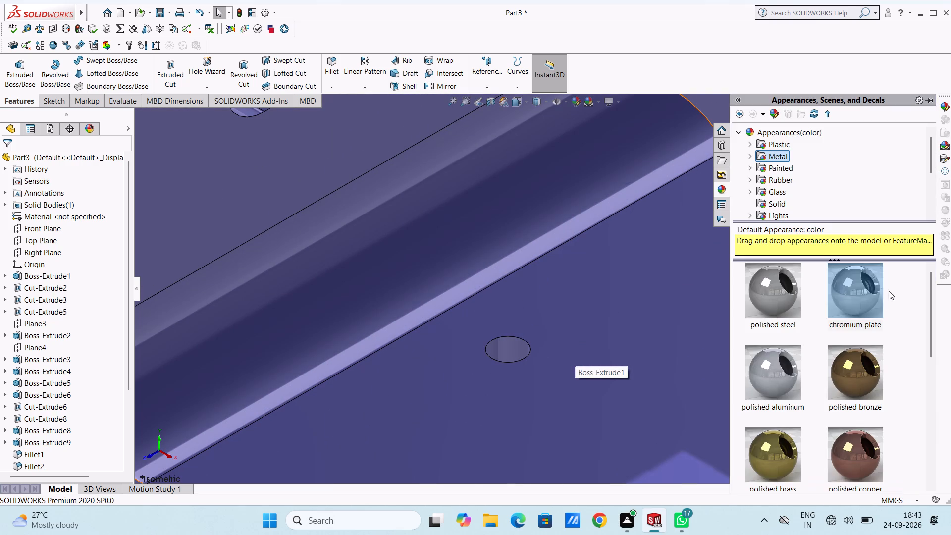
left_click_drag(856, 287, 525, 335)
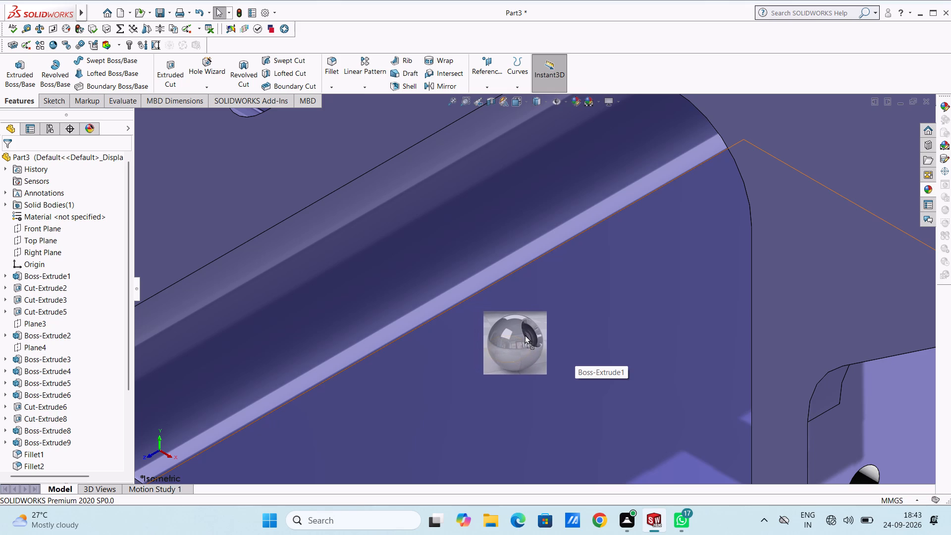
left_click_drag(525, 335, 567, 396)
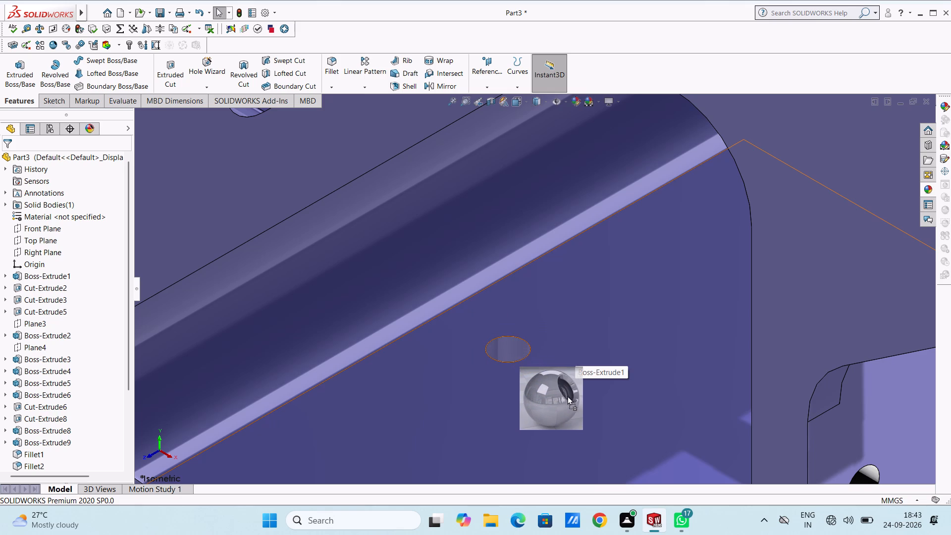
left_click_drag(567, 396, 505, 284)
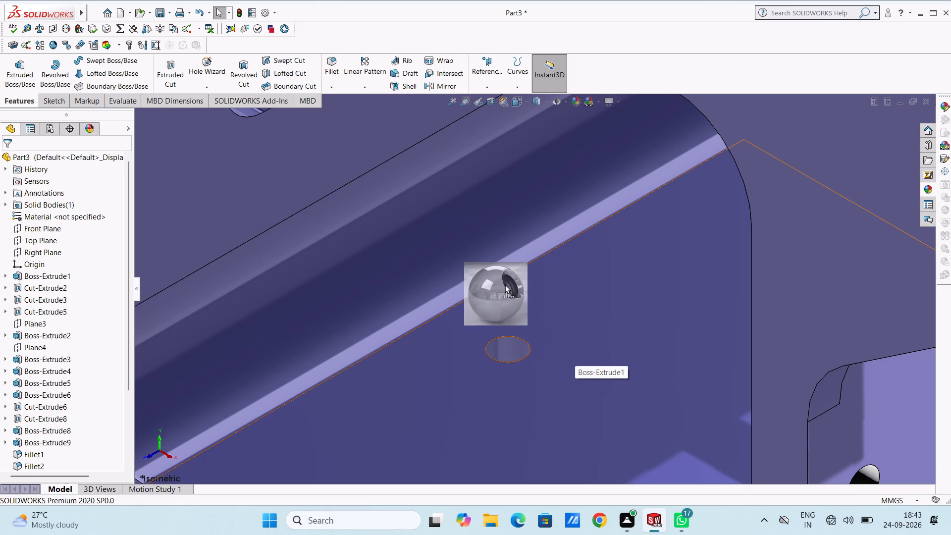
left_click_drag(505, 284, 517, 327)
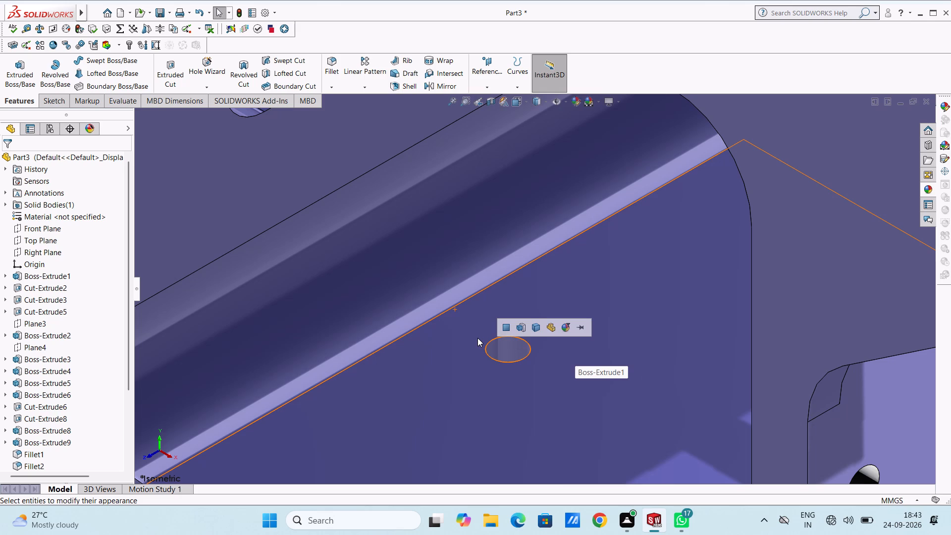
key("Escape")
Apply the chromium plate appearance to the whole Cut-Extrude5 feature through the small hole in the frame's floor.
scroll(507, 347, "down", 8)
left_click(931, 188)
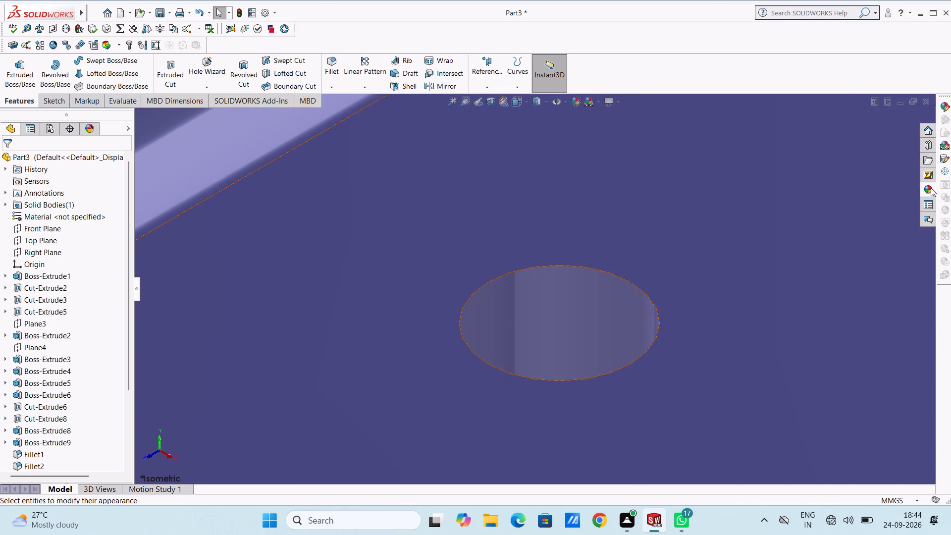
left_click_drag(866, 288, 594, 299)
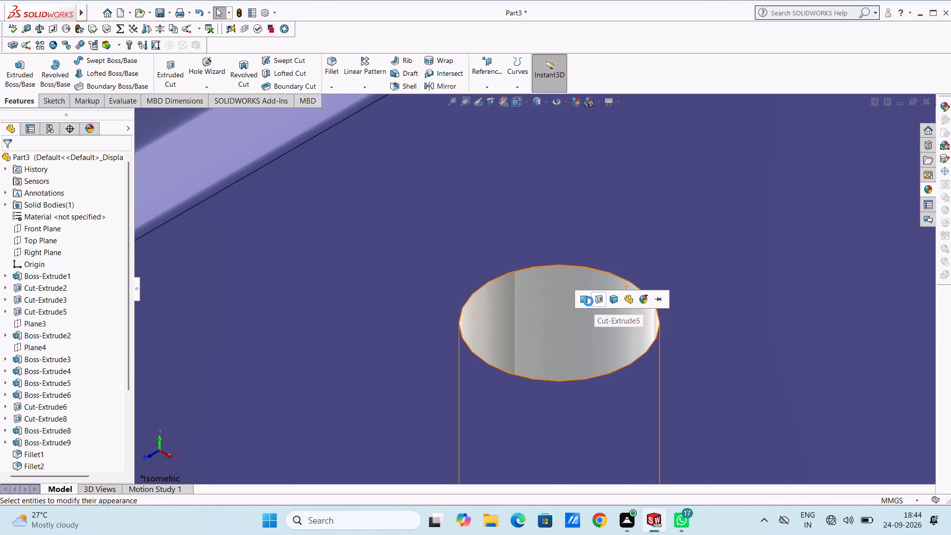
left_click(601, 302)
scroll(601, 302, "up", 12)
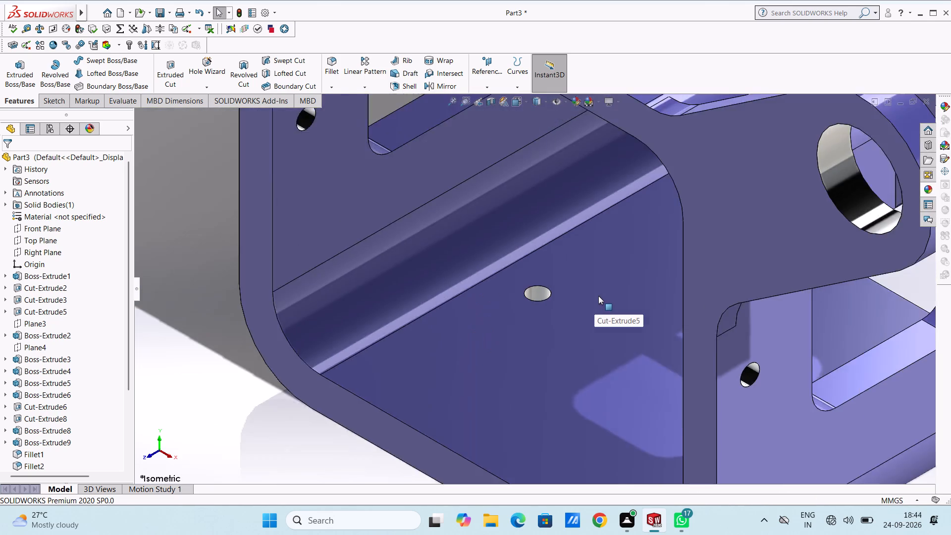
scroll(598, 296, "up", 8)
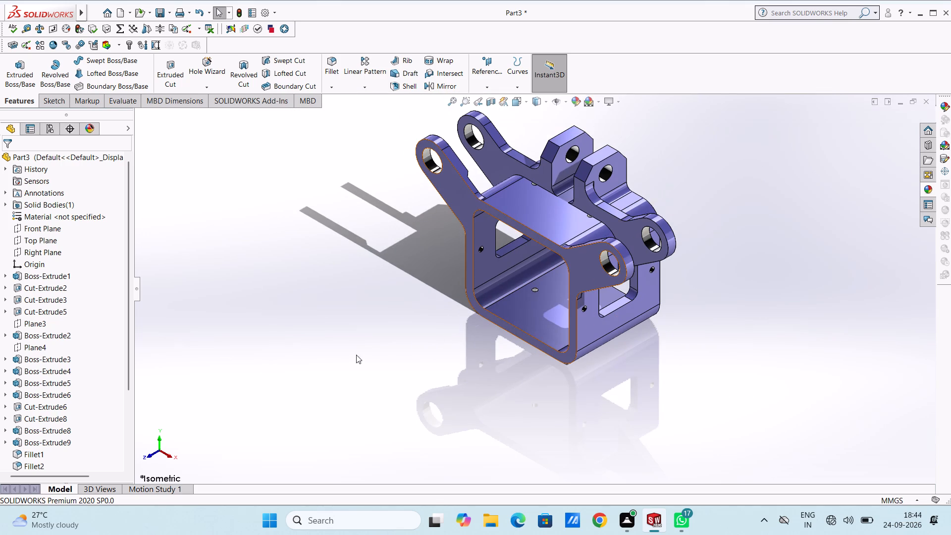
key("Escape")
key("Escape")
key("Escape")
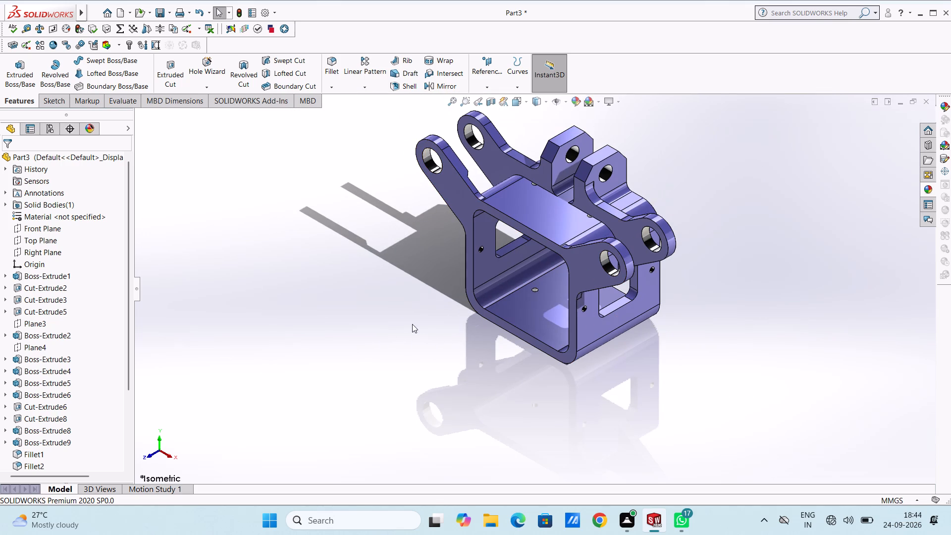
Save the part in the Documents folder under the file name "rectangular tube connector".
key("ctrl+s")
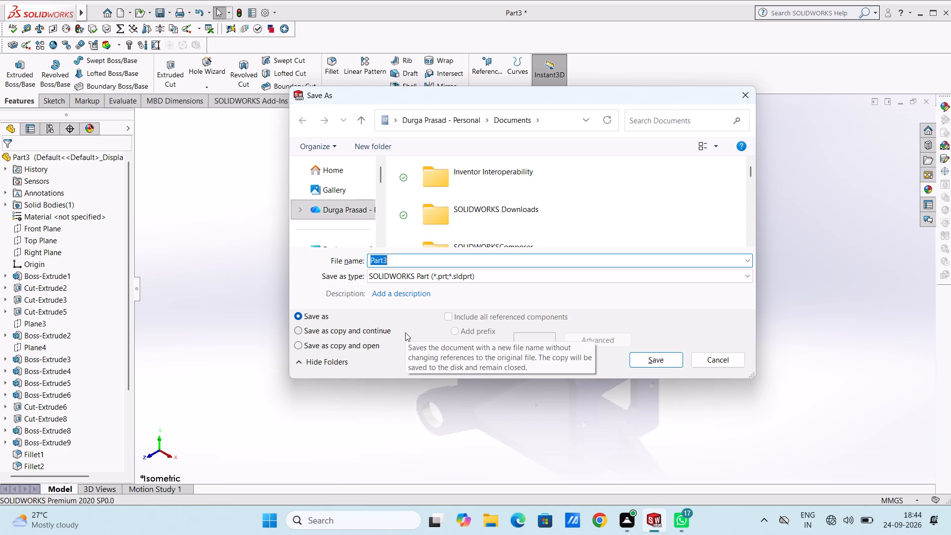
type("recta")
type("ngular")
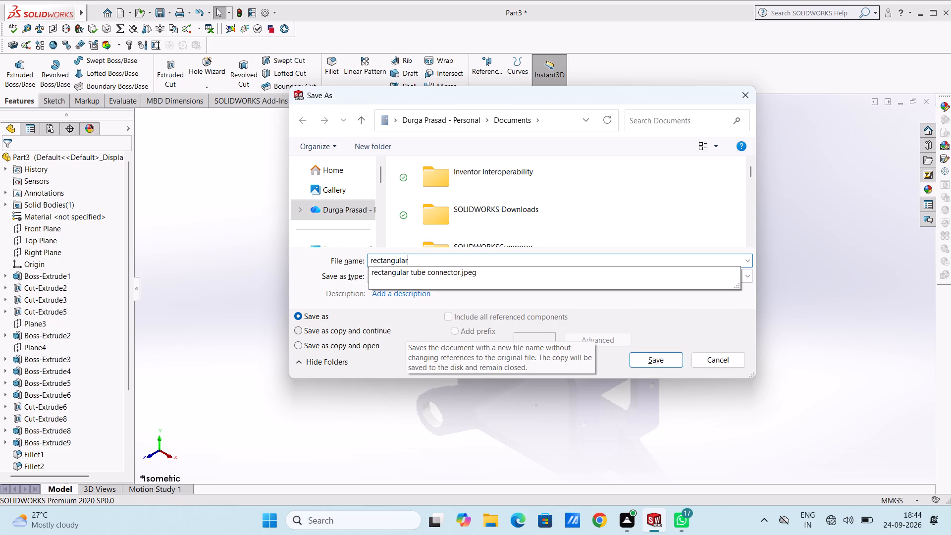
key("space")
type("tube")
key("space")
key("c")
type("onn")
type("ector")
left_click(661, 355)
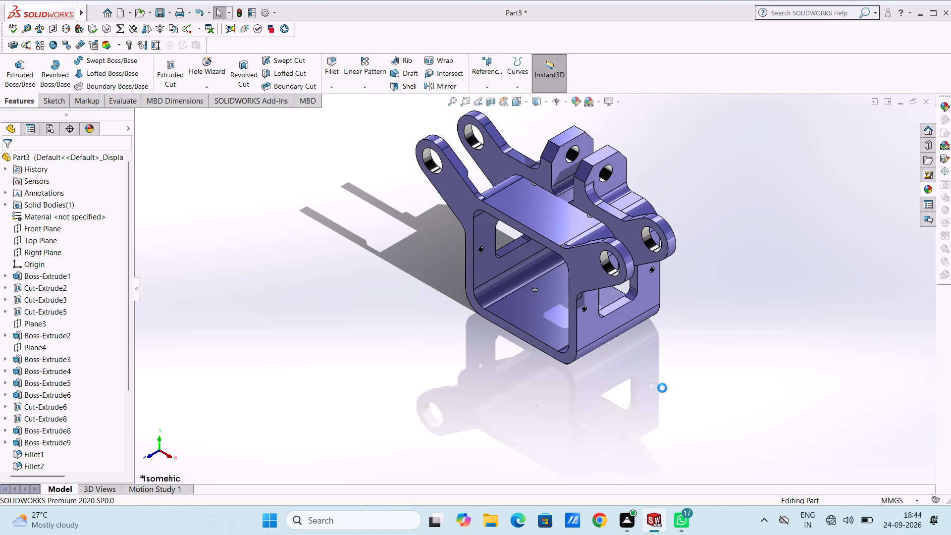
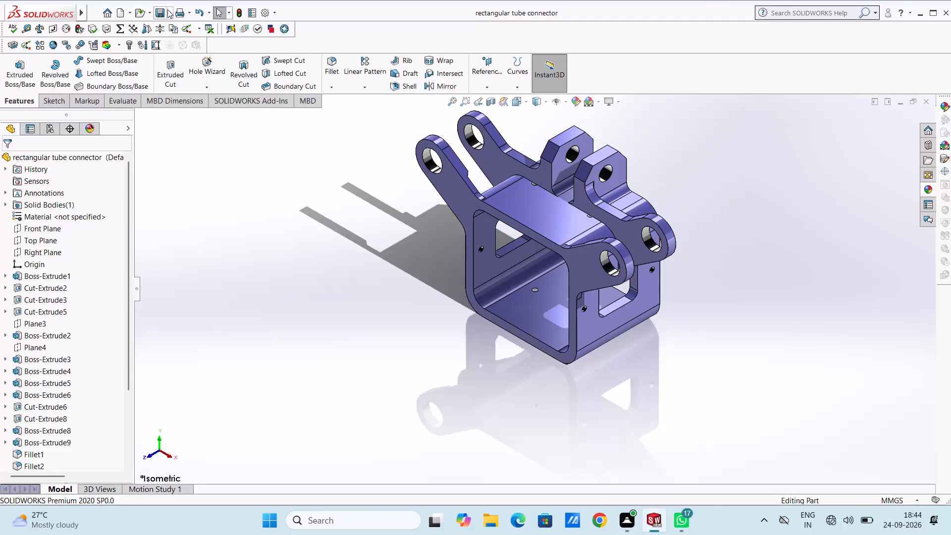
Save a PDF copy (Adobe Portable Document Format) of the part as "rectangular tube connector" in the Documents folder.
left_click(169, 13)
left_click(177, 36)
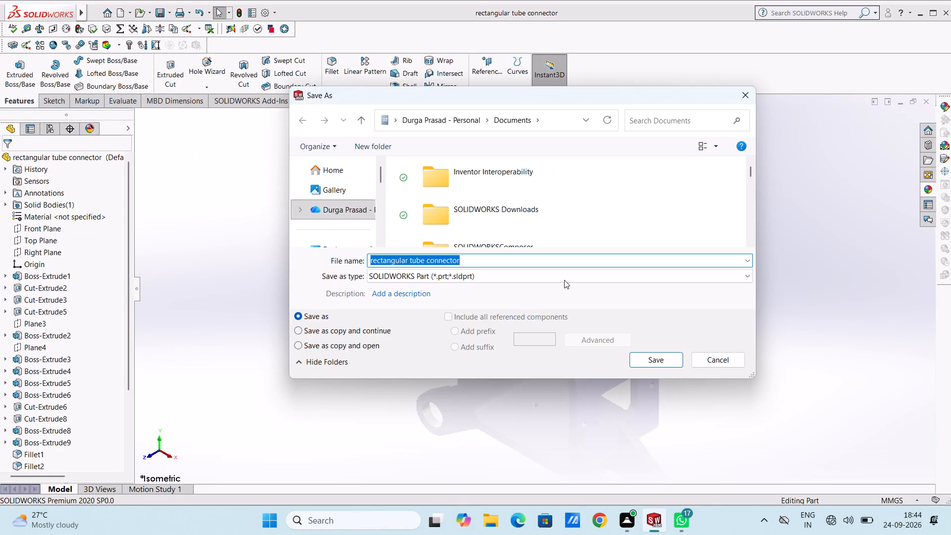
left_click(563, 278)
left_click(567, 75)
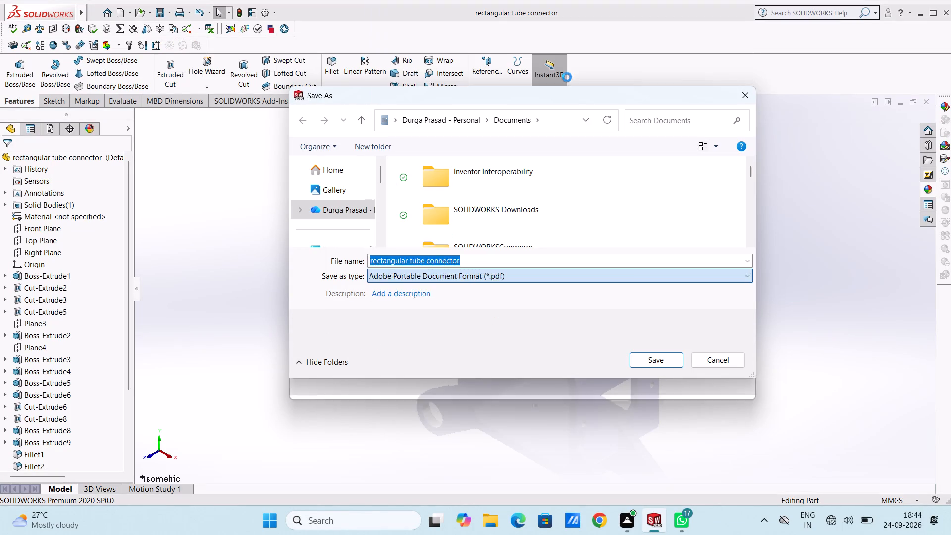
left_click(655, 379)
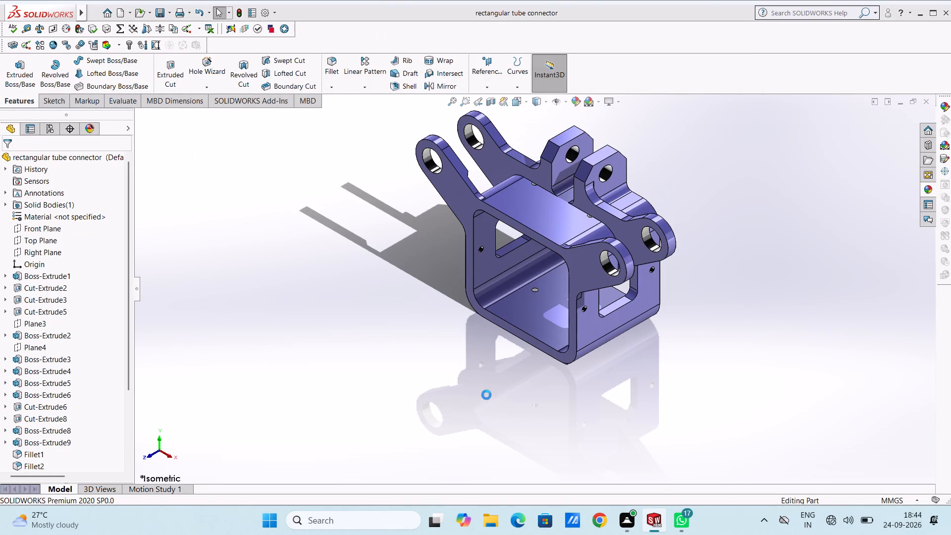